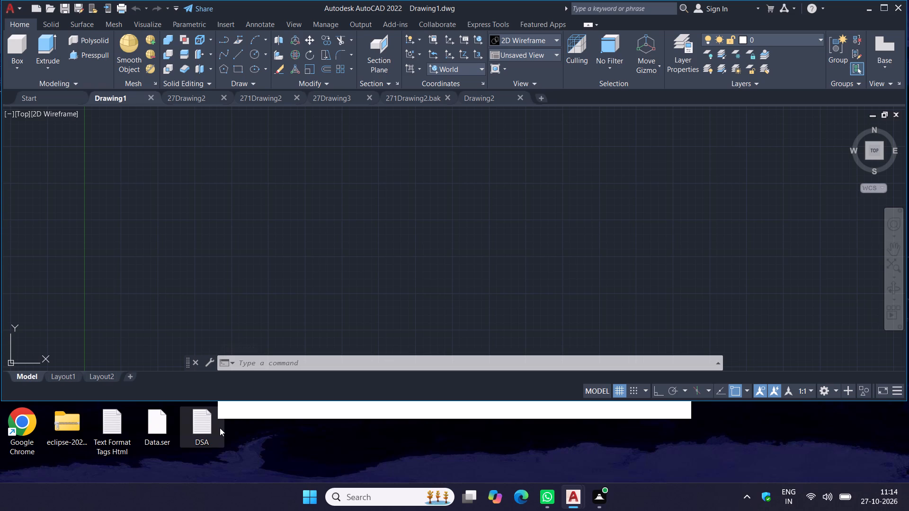
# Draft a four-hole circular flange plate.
# Draw a circle of radius 7 in the open area of the drawing.
pyautogui.write('circ')
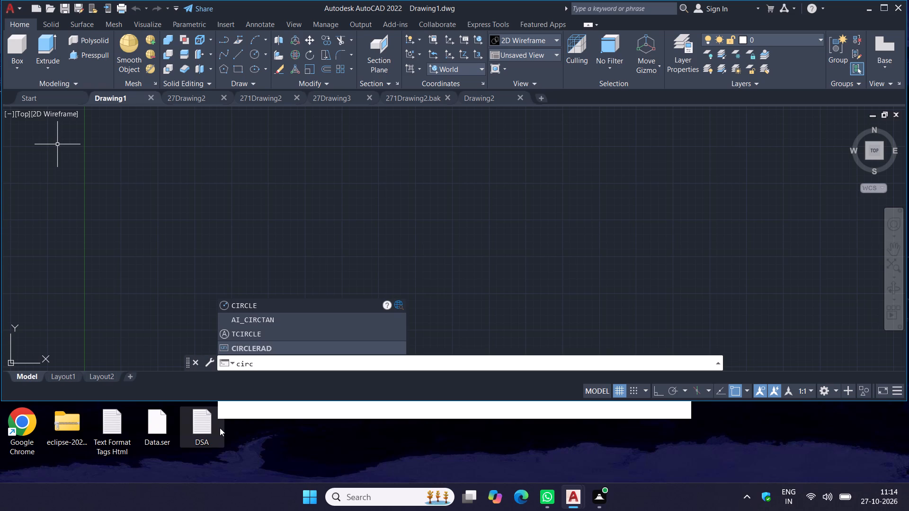
pyautogui.press('Return')
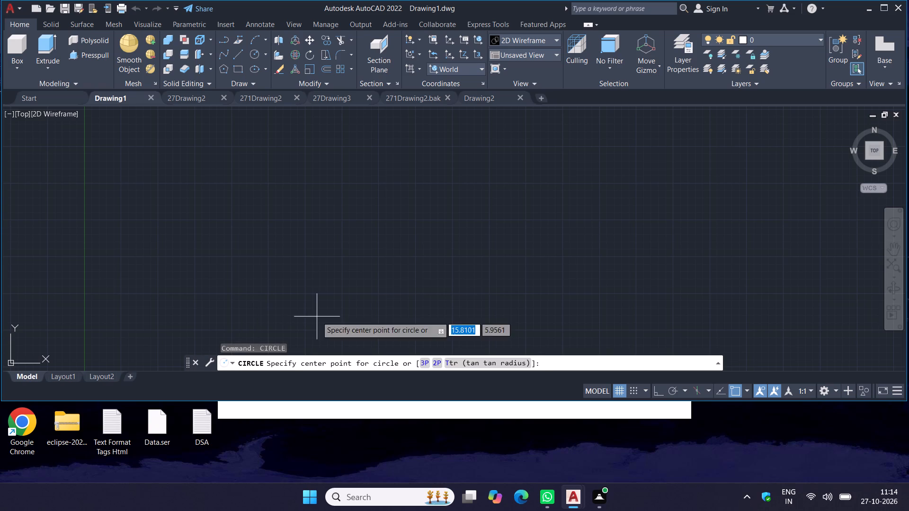
pyautogui.click(386, 252)
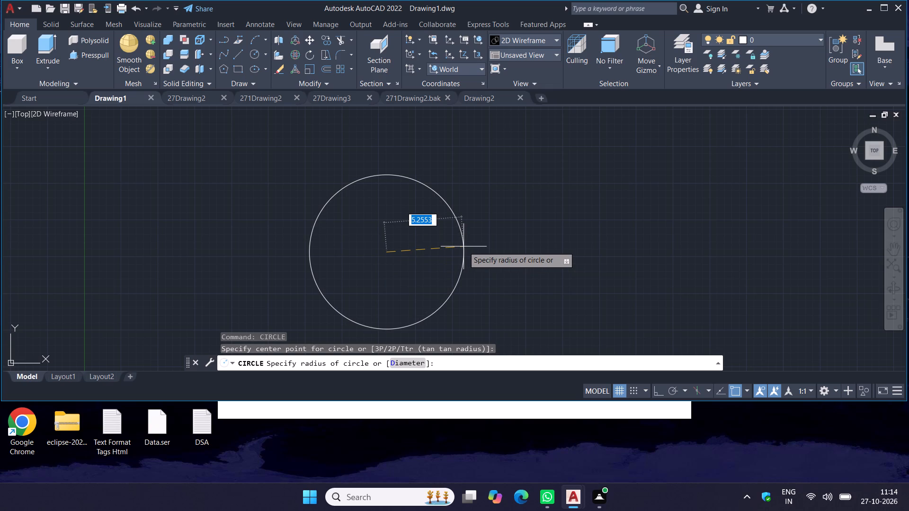
pyautogui.press('7')
pyautogui.press('Return')
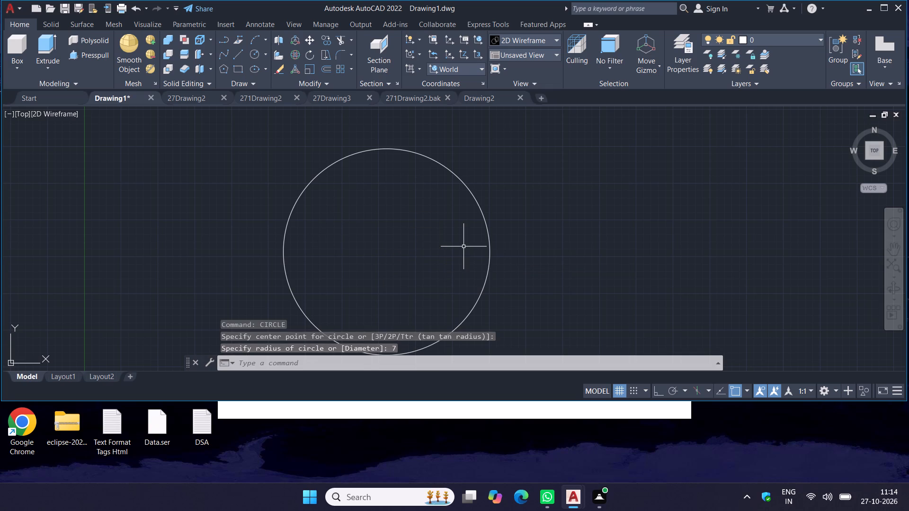
# Draw a second circle of radius 5, concentric with the radius 7 circle.
pyautogui.write('circle')
pyautogui.press('Return')
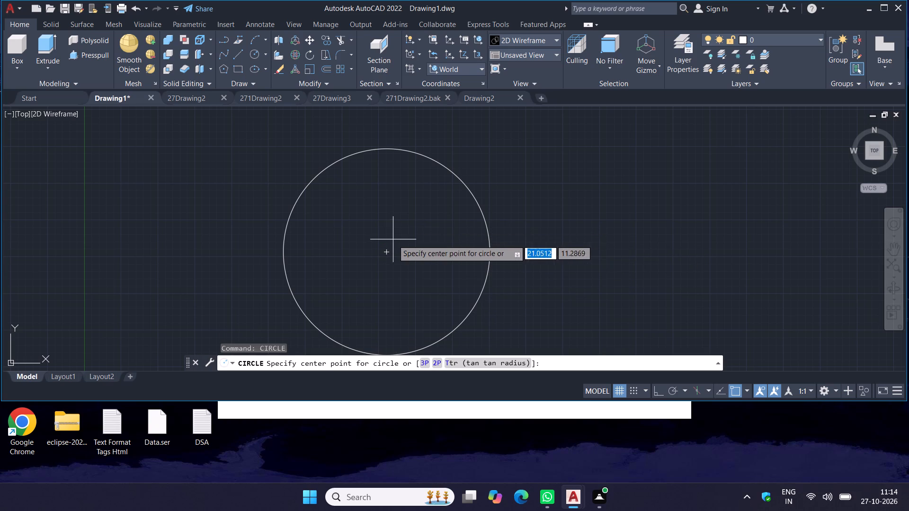
pyautogui.moveTo(386, 253); pyautogui.dragTo(436, 233)
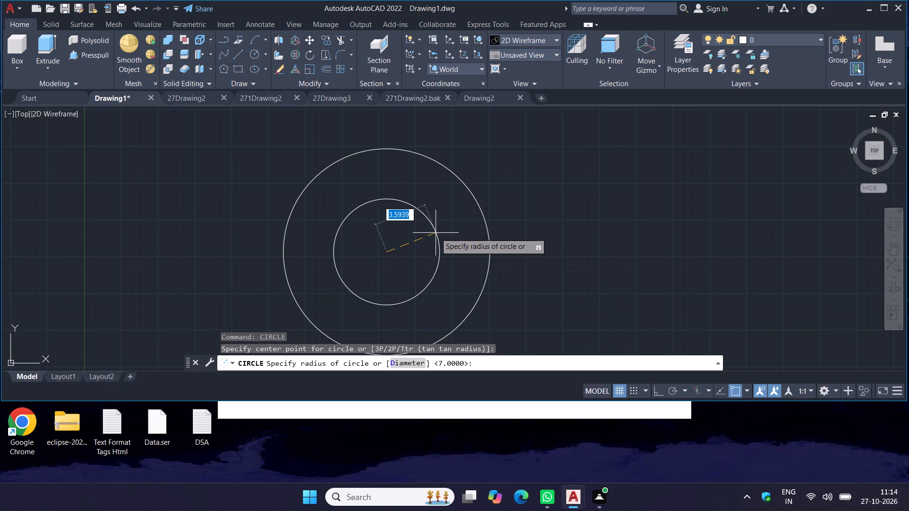
pyautogui.press('5')
pyautogui.press('Return')
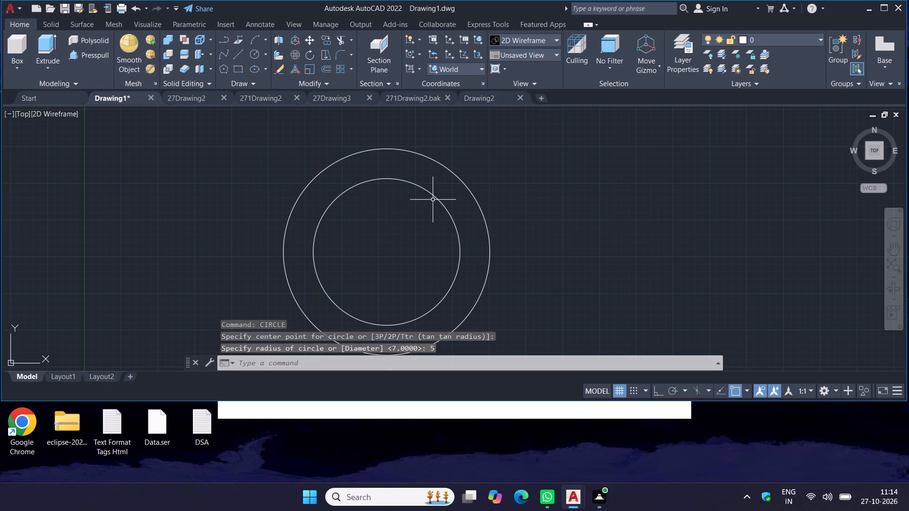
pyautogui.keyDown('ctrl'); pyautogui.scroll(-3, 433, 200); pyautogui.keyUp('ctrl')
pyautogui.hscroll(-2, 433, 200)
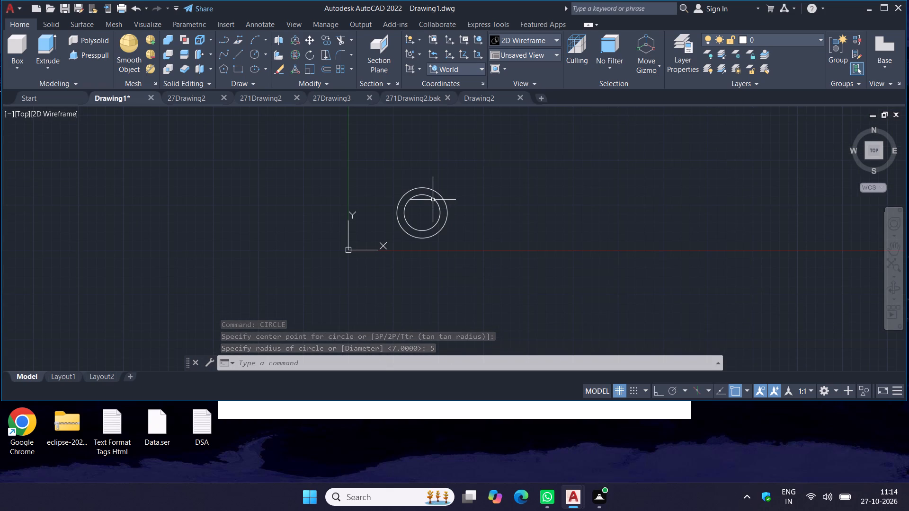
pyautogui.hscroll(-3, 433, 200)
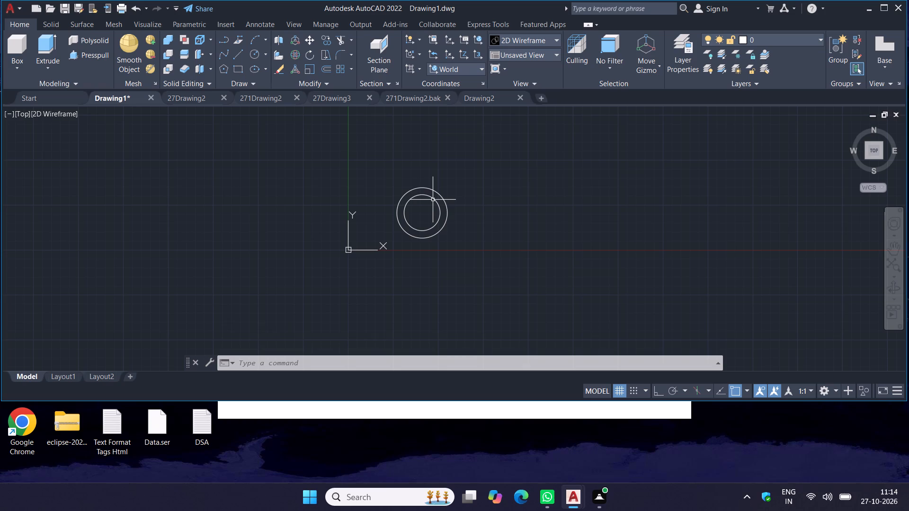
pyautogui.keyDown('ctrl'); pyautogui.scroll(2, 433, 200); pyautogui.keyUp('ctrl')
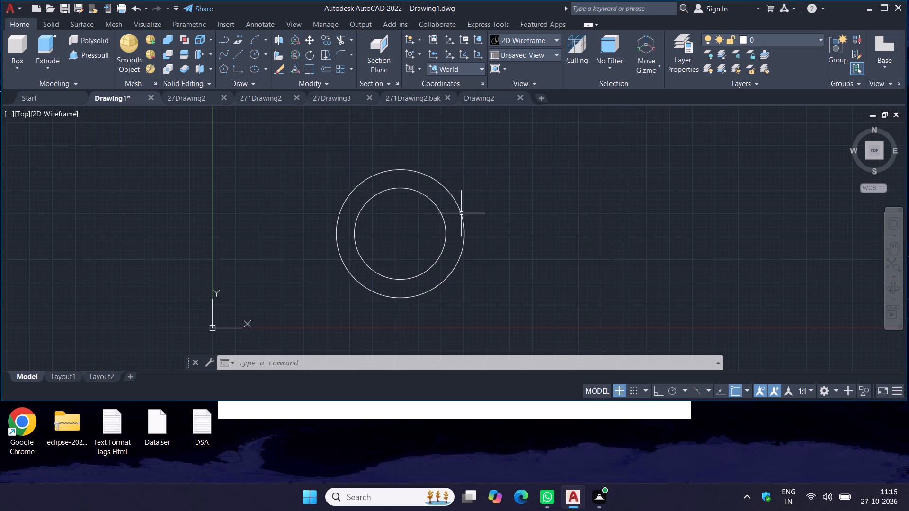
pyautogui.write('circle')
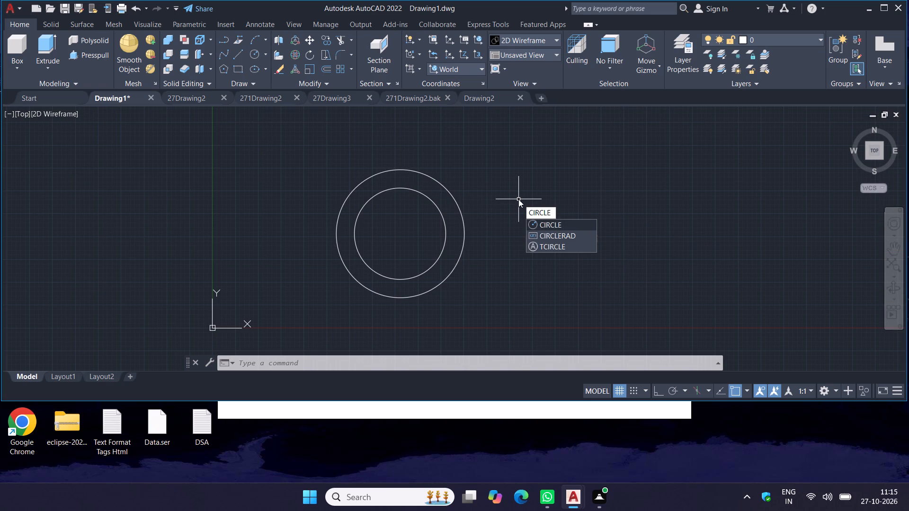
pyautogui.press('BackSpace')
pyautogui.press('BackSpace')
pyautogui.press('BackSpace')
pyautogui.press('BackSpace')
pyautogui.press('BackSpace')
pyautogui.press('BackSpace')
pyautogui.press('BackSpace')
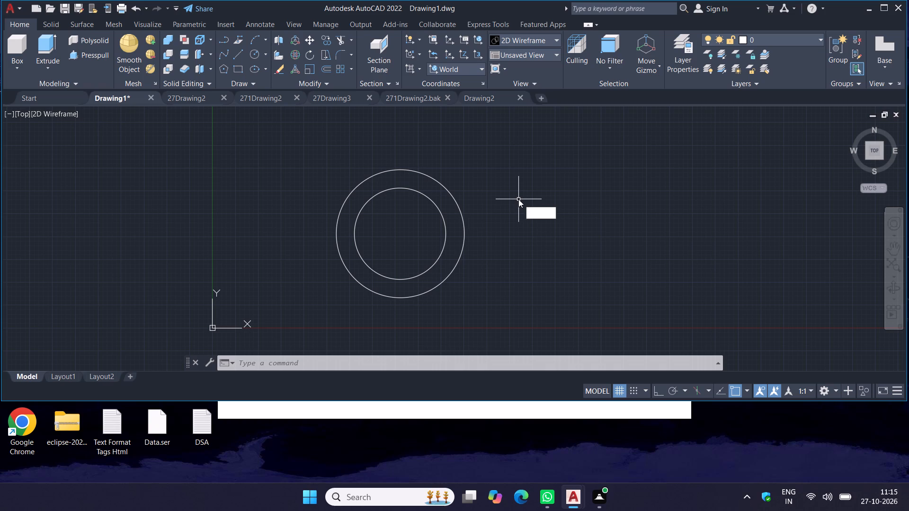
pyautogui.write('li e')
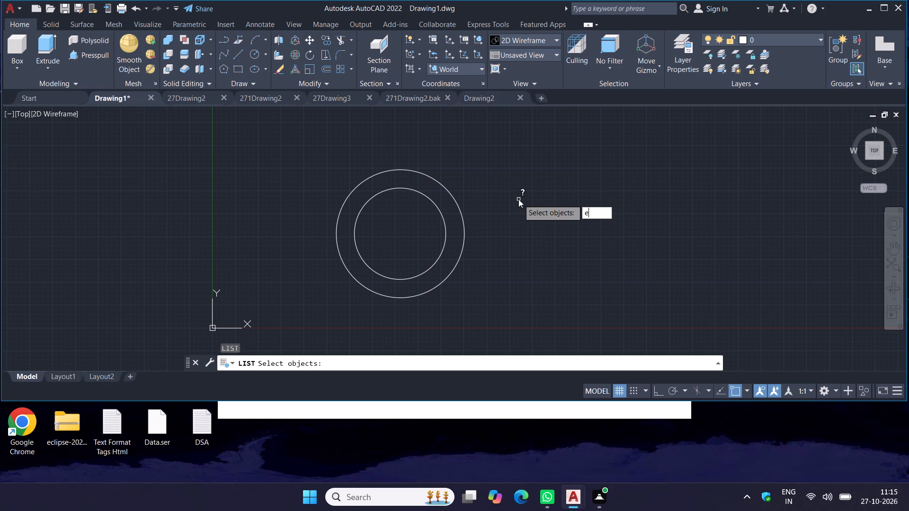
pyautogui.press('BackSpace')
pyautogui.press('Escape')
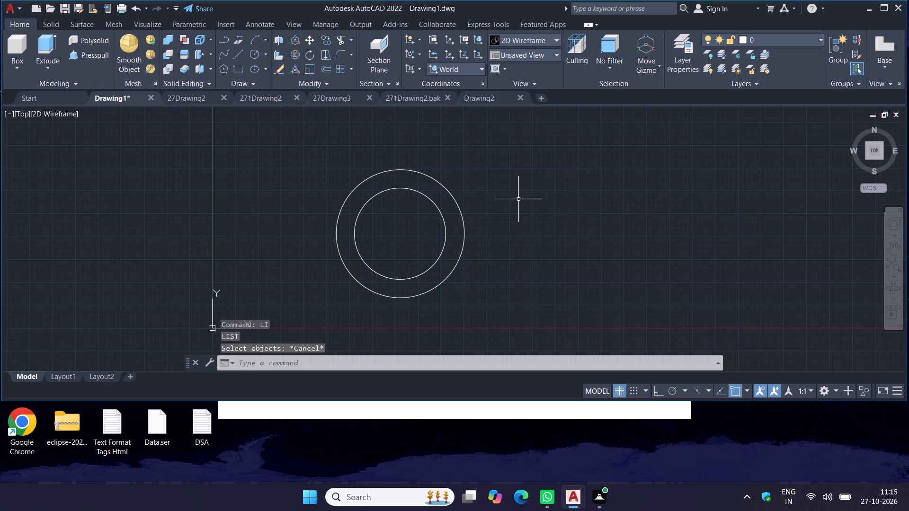
# With Ortho on, draw lines from the circles' centre 6 up, 6 left, and straight down past the outer circle's lowest point.
pyautogui.write('line')
pyautogui.press('Return')
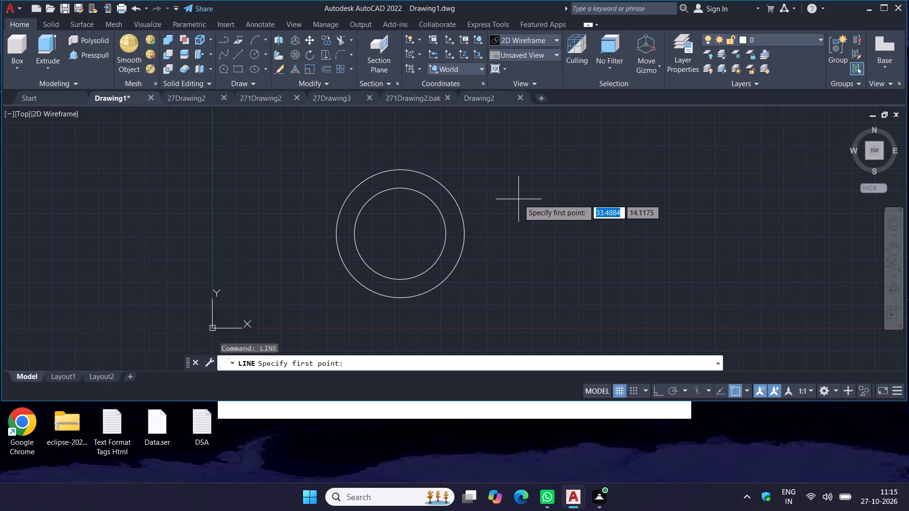
pyautogui.click(399, 235)
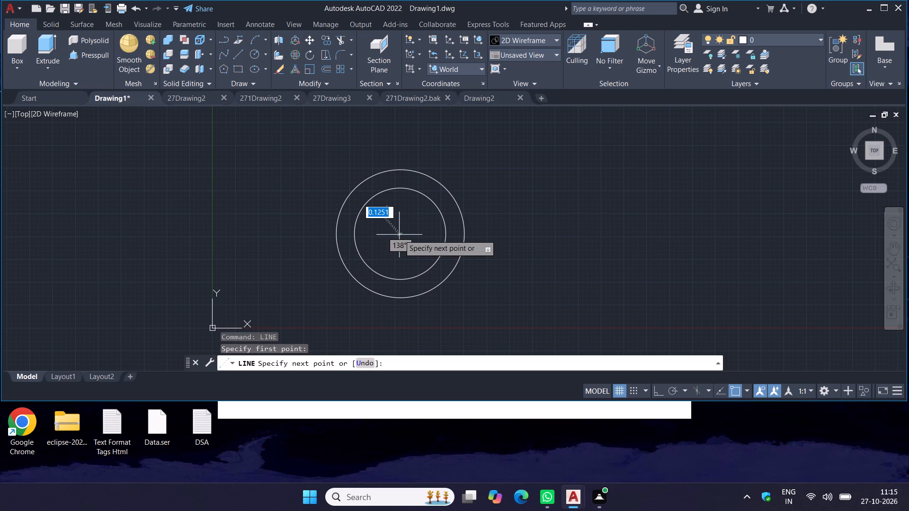
pyautogui.press('F8')
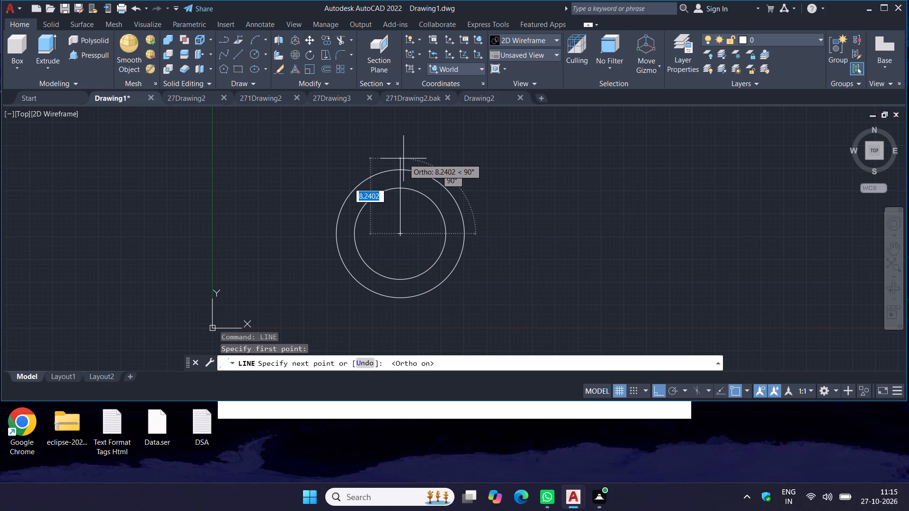
pyautogui.press('6')
pyautogui.press('Return')
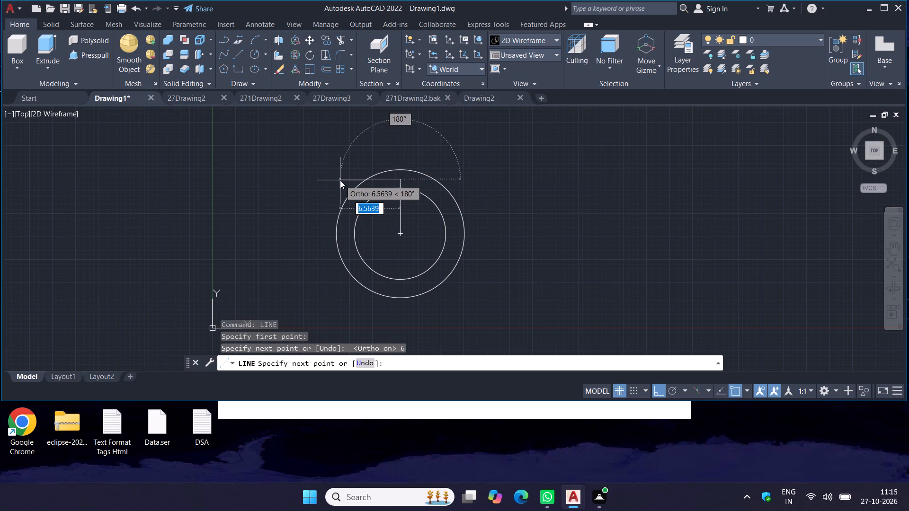
pyautogui.press('6')
pyautogui.press('Return')
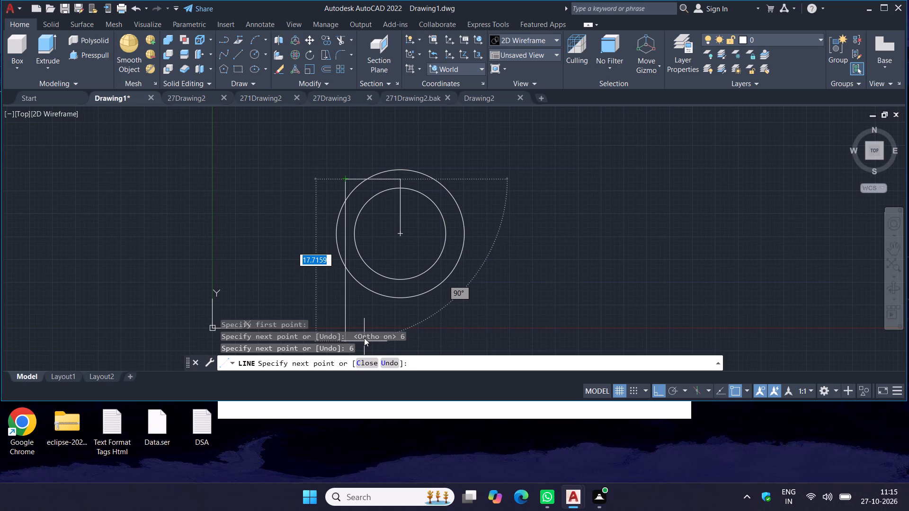
pyautogui.click(365, 311)
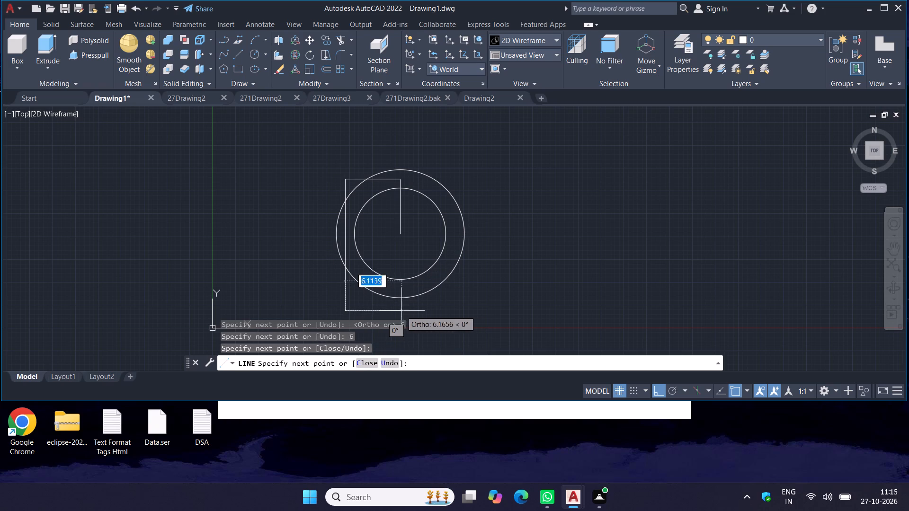
pyautogui.press('Escape')
# Draw lines from the circles' centre 6 down, 6 left, about 14.6 back right, and straight up past the outer circle's top.
pyautogui.write('line')
pyautogui.press('Return')
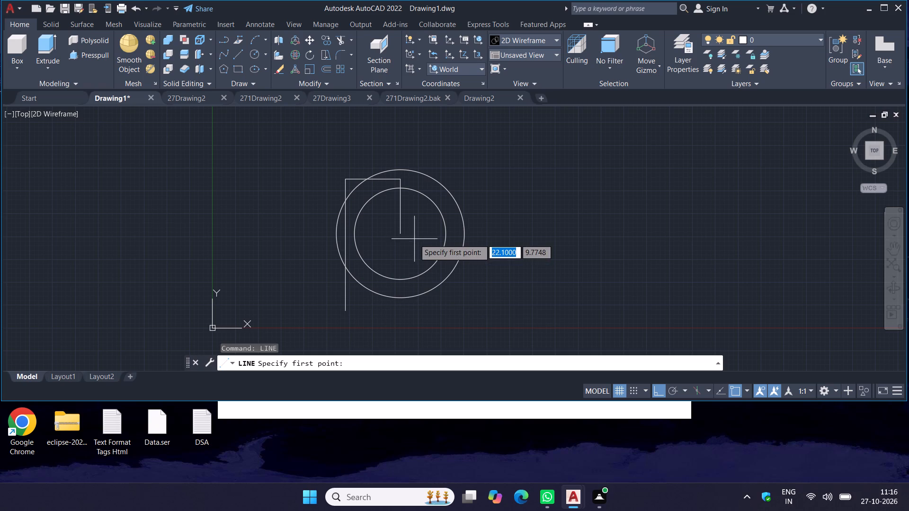
pyautogui.moveTo(400, 232); pyautogui.dragTo(388, 349)
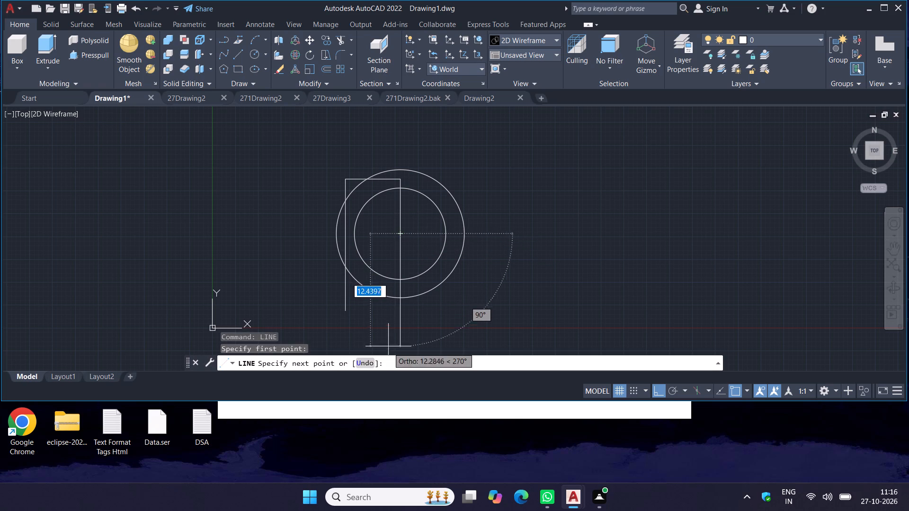
pyautogui.moveTo(388, 349); pyautogui.dragTo(389, 328)
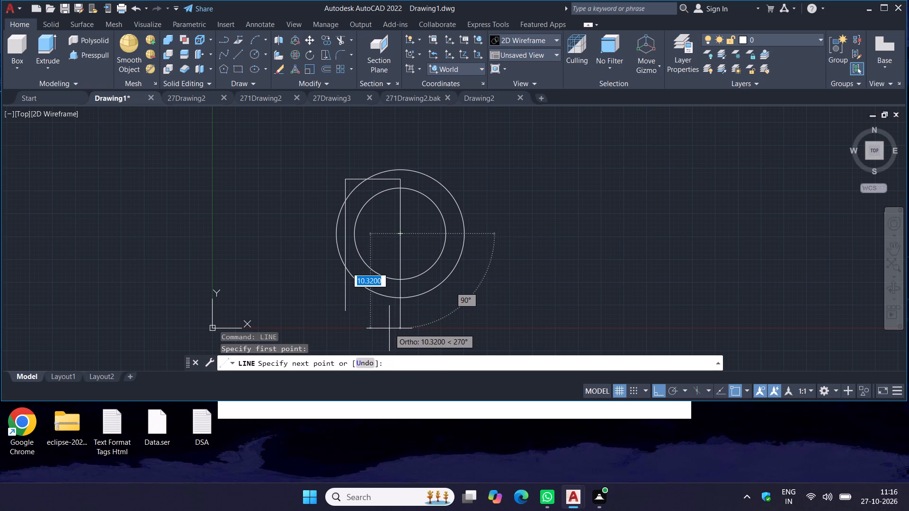
pyautogui.press('6')
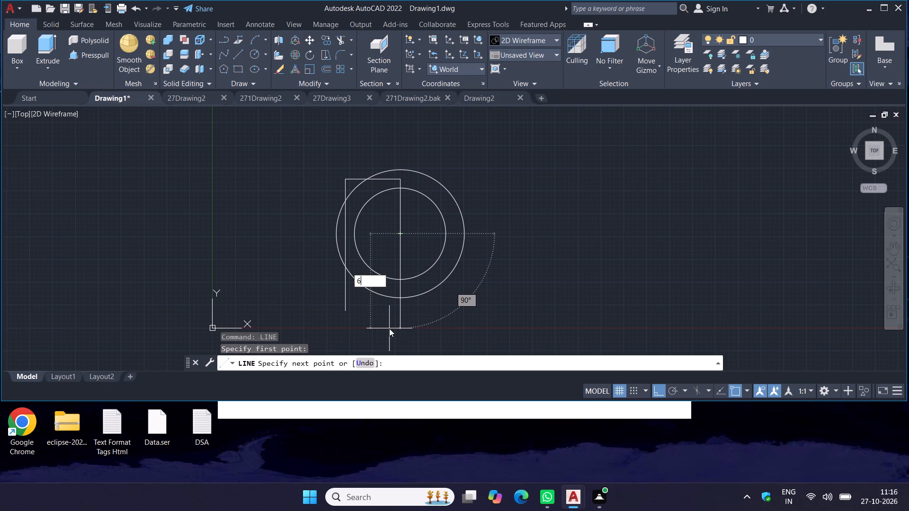
pyautogui.press('Return')
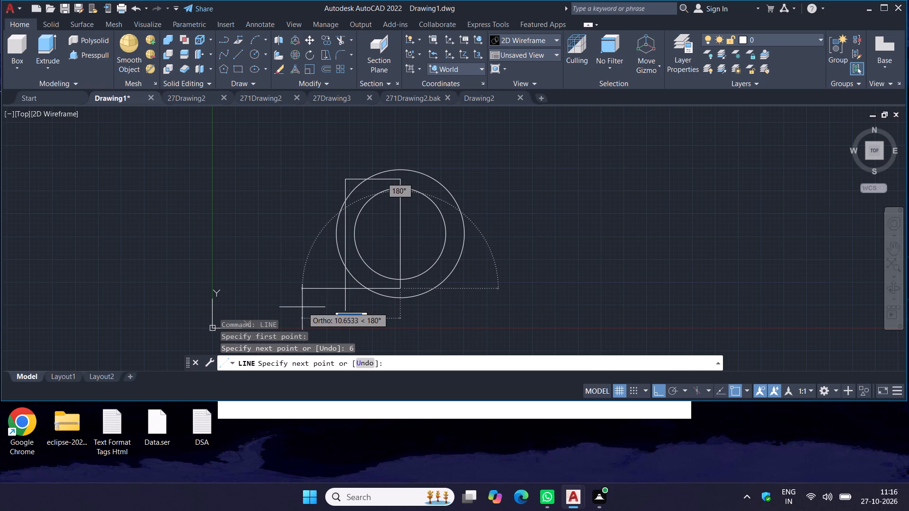
pyautogui.press('6')
pyautogui.press('Return')
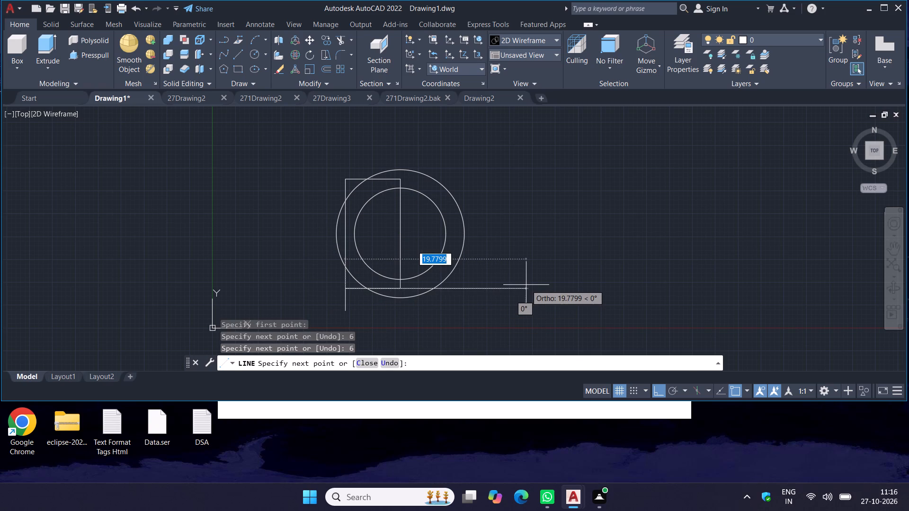
pyautogui.click(478, 261)
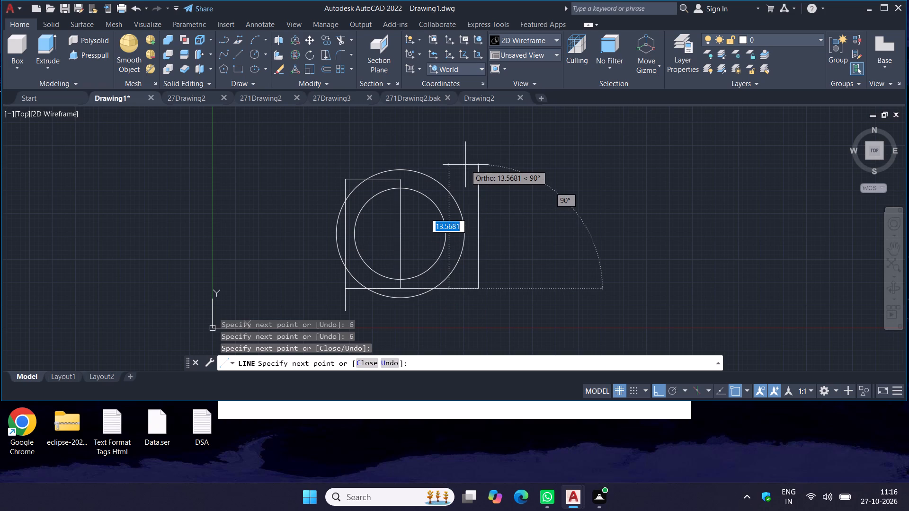
pyautogui.click(462, 156)
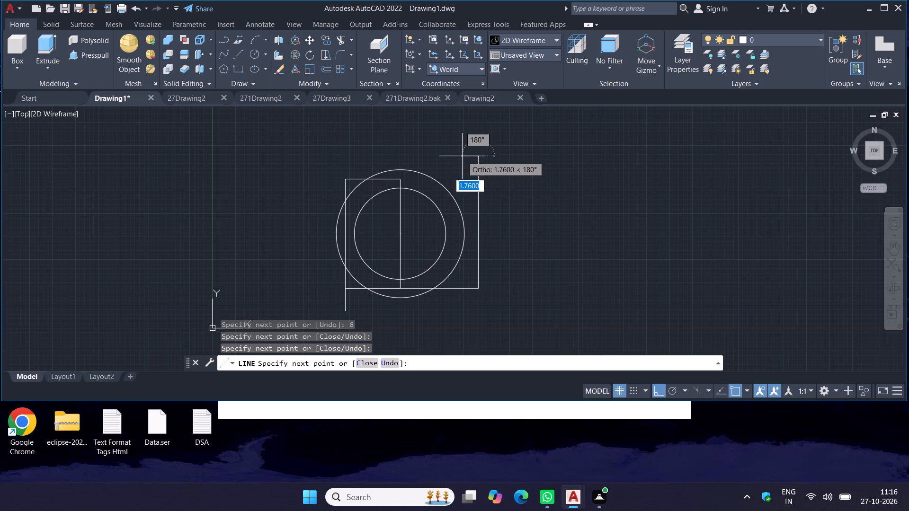
pyautogui.press('Escape')
# Draw lines from the upper end of the central vertical line 6 right, and straight down past the bottom horizontal line.
pyautogui.write('line')
pyautogui.press('Return')
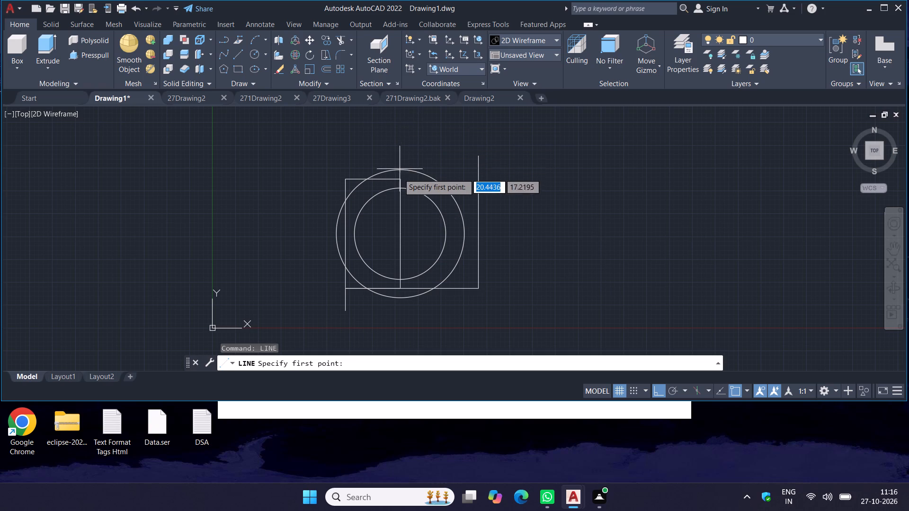
pyautogui.moveTo(401, 182); pyautogui.dragTo(525, 181)
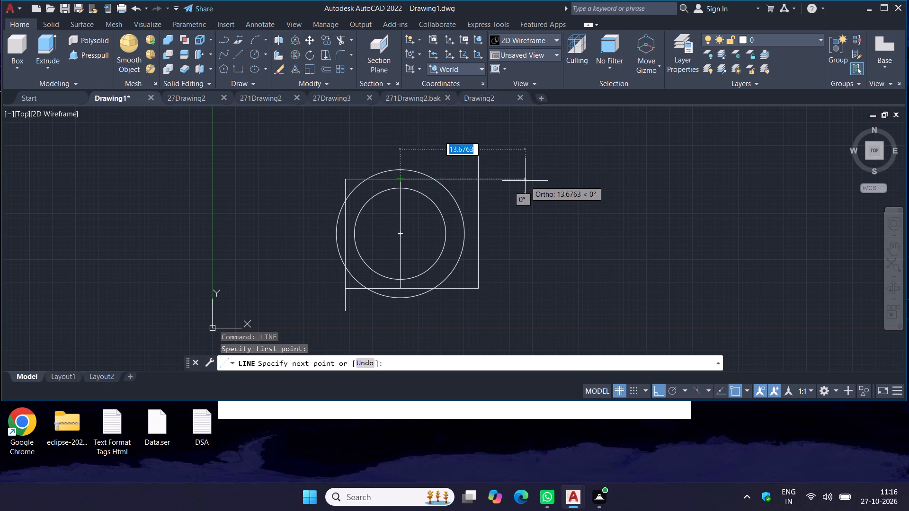
pyautogui.press('6')
pyautogui.press('Return')
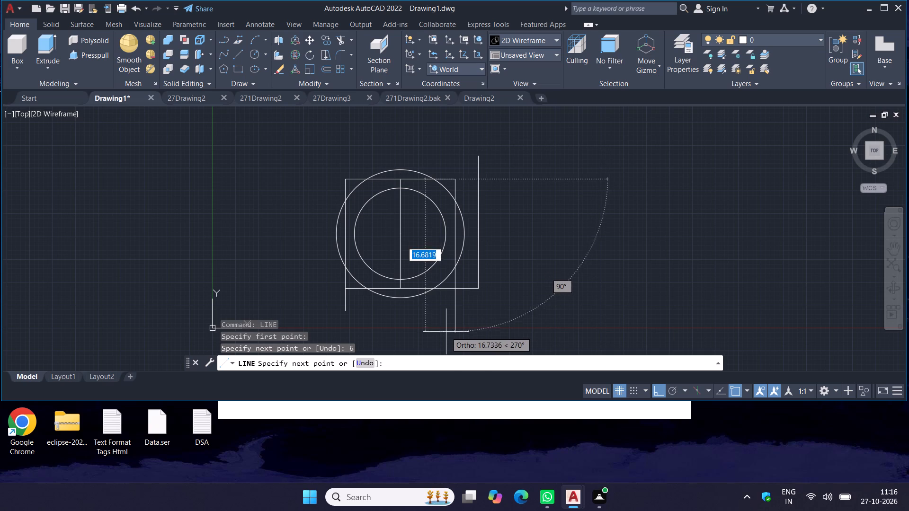
pyautogui.click(447, 328)
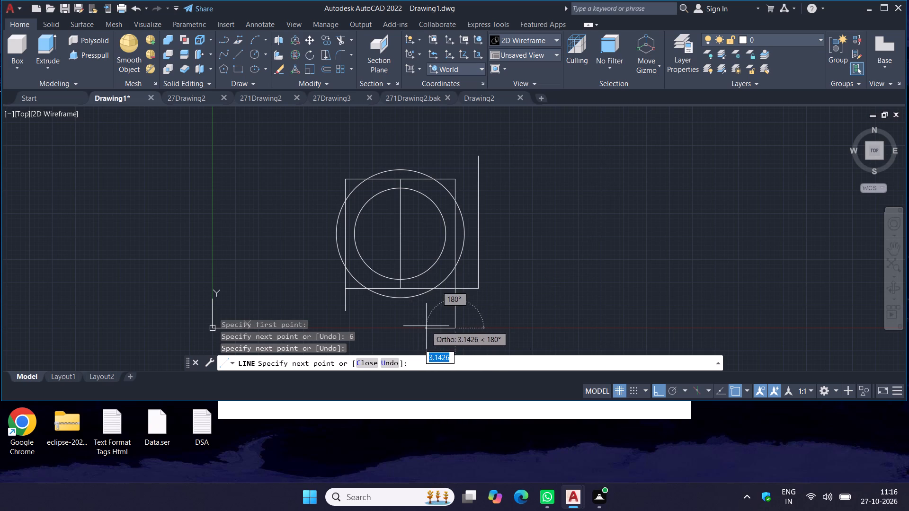
pyautogui.press('Escape')
# Trim away the far-right vertical line and the bottom line's overhang beyond the square's right side.
pyautogui.write('trim')
pyautogui.press('Return')
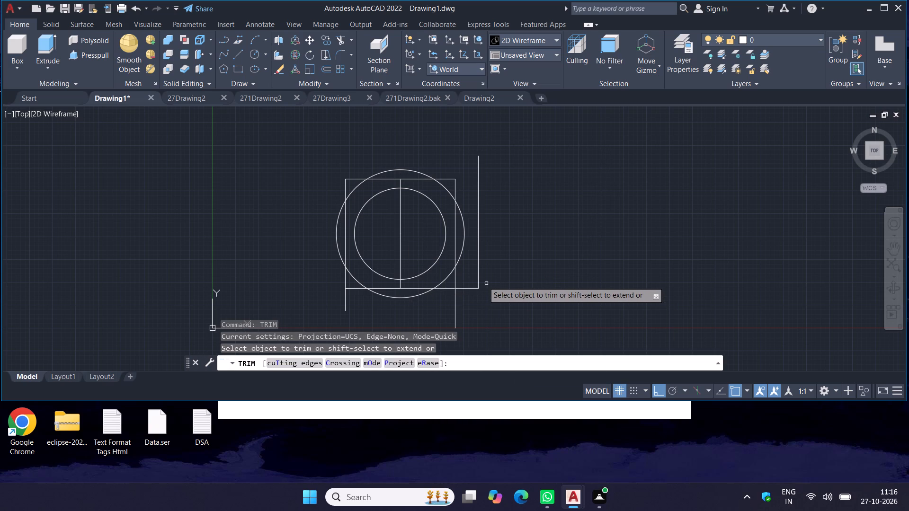
pyautogui.moveTo(478, 267); pyautogui.dragTo(474, 273)
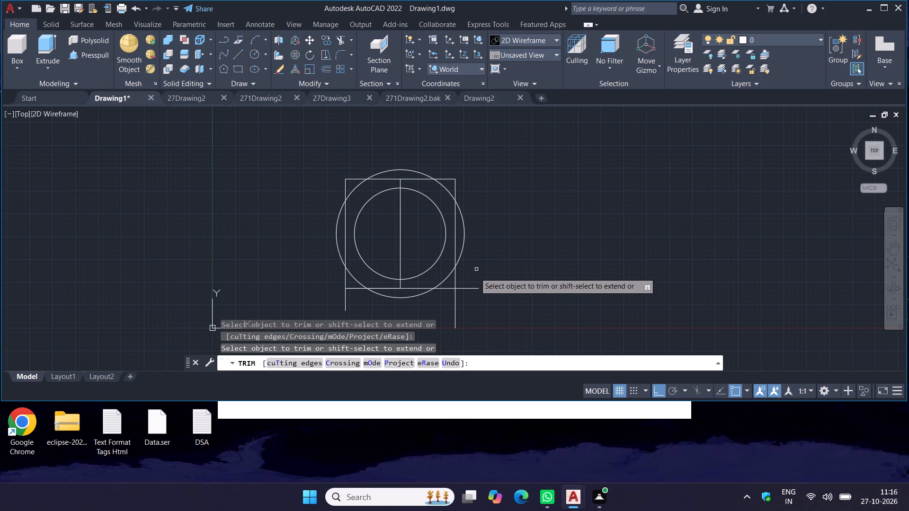
pyautogui.moveTo(474, 273); pyautogui.dragTo(470, 290)
pyautogui.moveTo(470, 290); pyautogui.dragTo(442, 288)
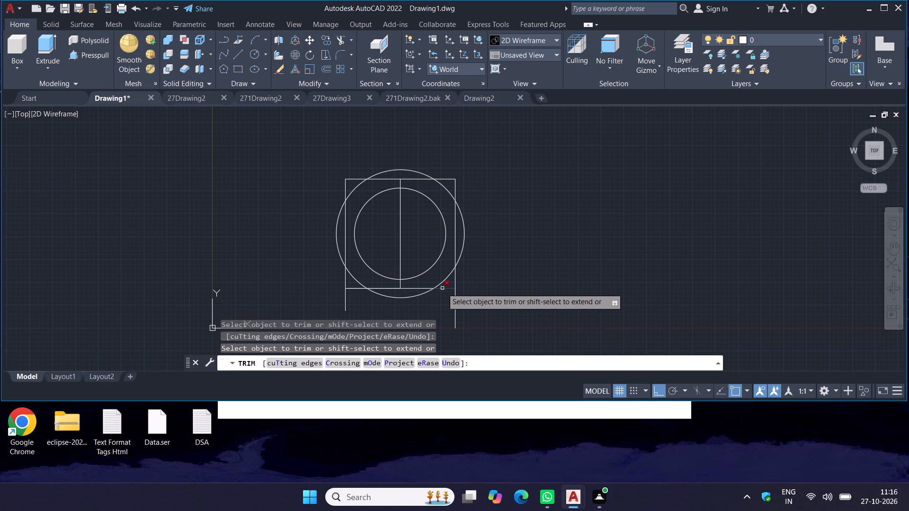
pyautogui.click(442, 288)
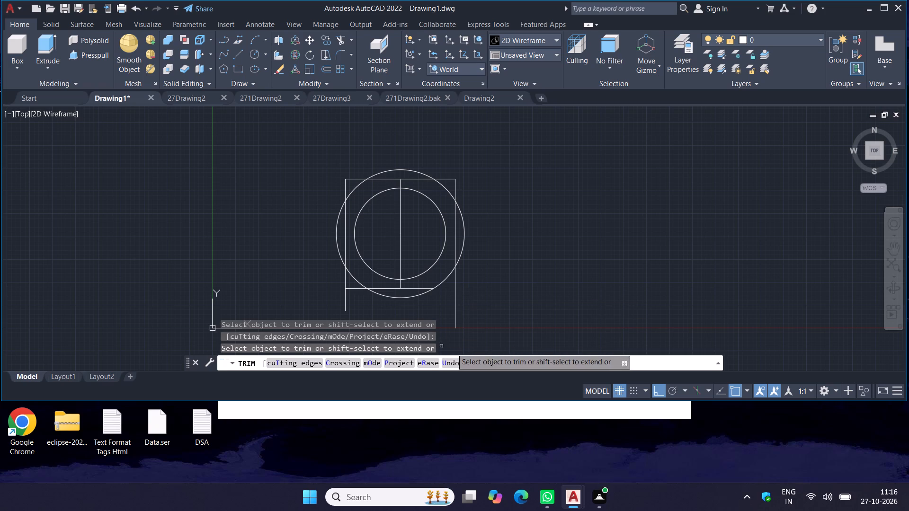
pyautogui.click(452, 361)
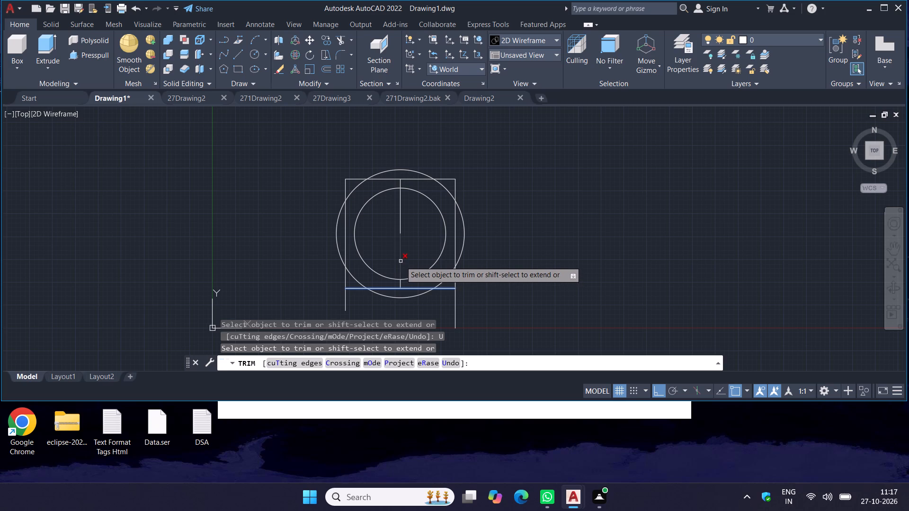
# Trim away the central vertical line and the overhangs of the square's left and right sides below its bottom edge.
pyautogui.moveTo(401, 261); pyautogui.dragTo(399, 285)
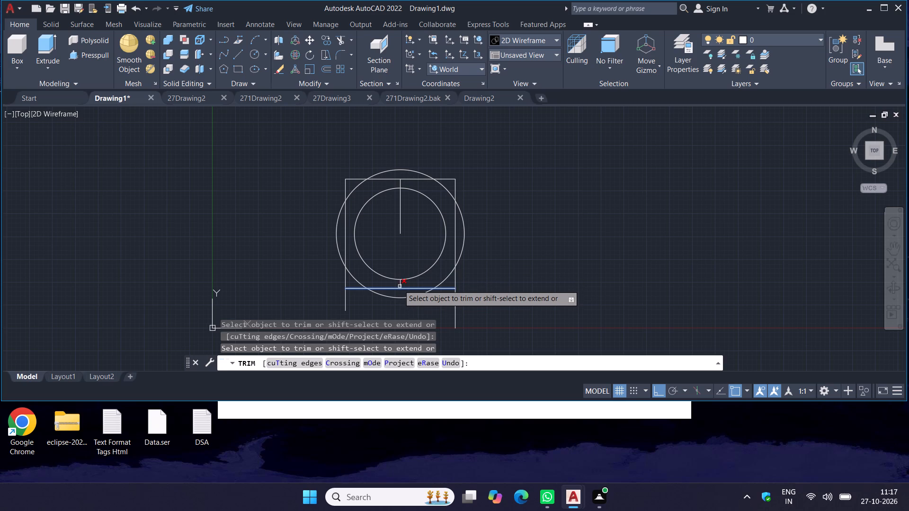
pyautogui.moveTo(399, 285); pyautogui.dragTo(399, 284)
pyautogui.click(399, 284)
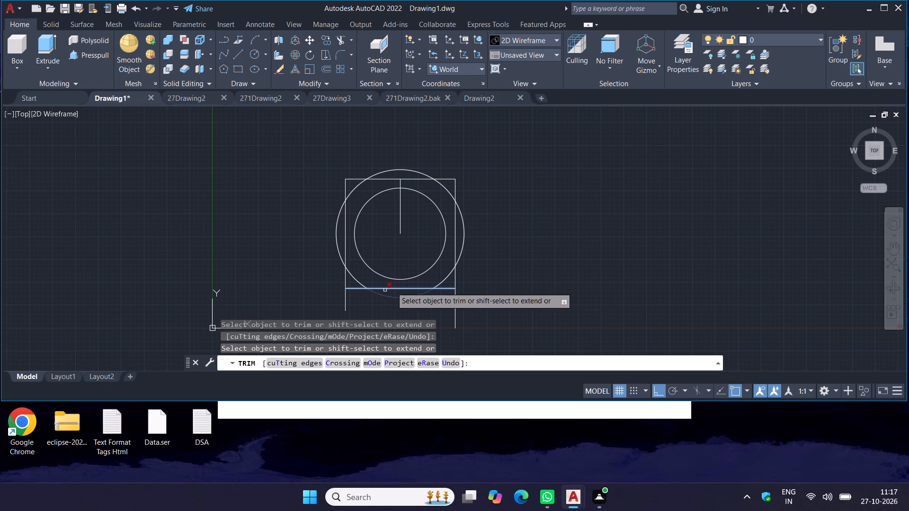
pyautogui.moveTo(345, 304); pyautogui.dragTo(443, 300)
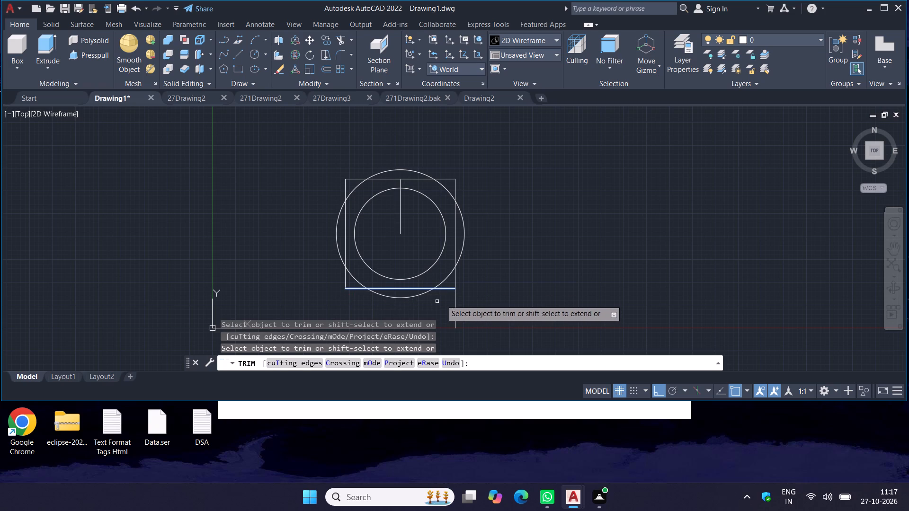
pyautogui.moveTo(443, 300); pyautogui.dragTo(458, 302)
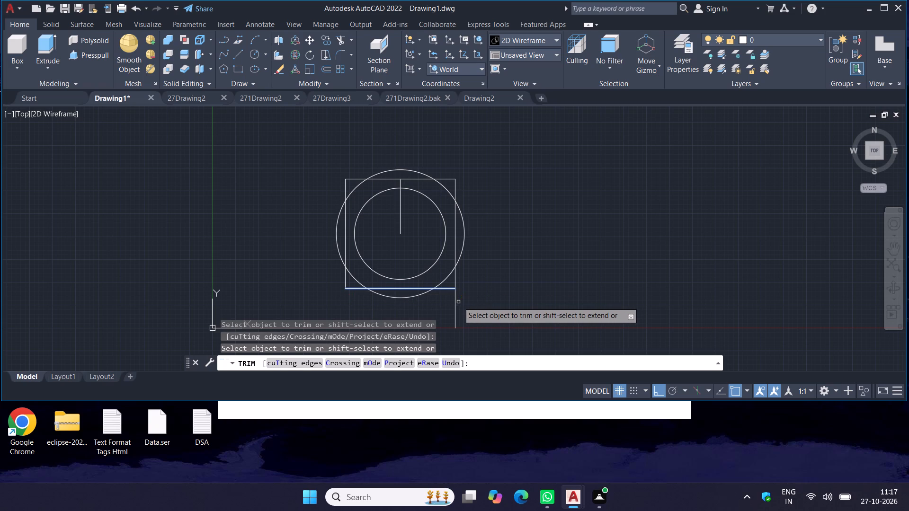
pyautogui.moveTo(458, 302); pyautogui.dragTo(454, 301)
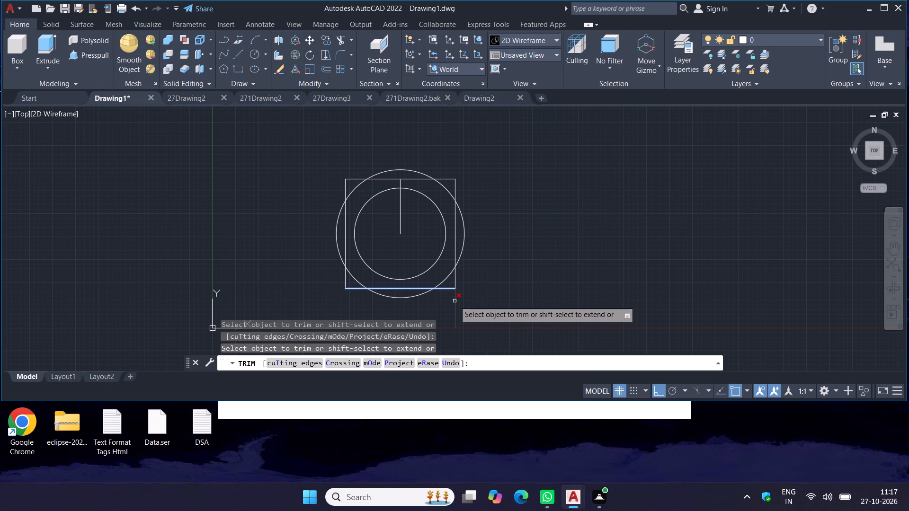
pyautogui.click(454, 301)
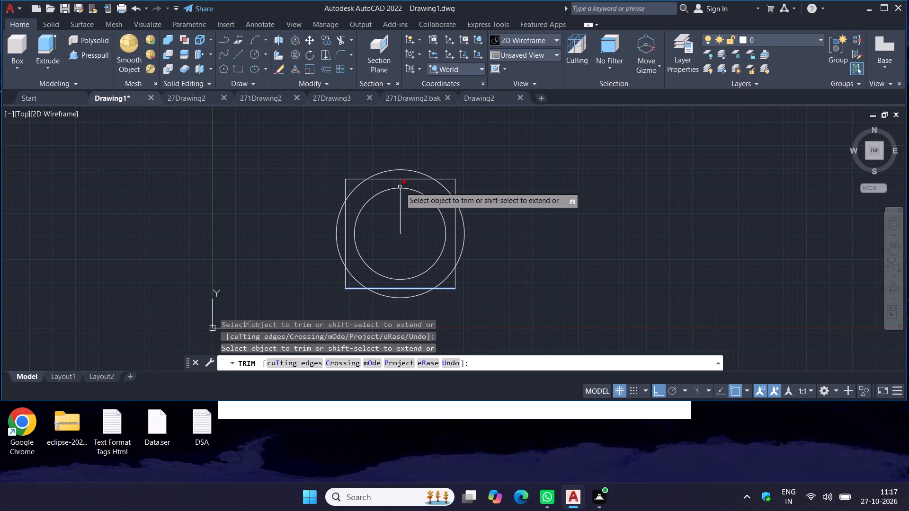
pyautogui.moveTo(400, 187); pyautogui.dragTo(401, 205)
pyautogui.click(401, 205)
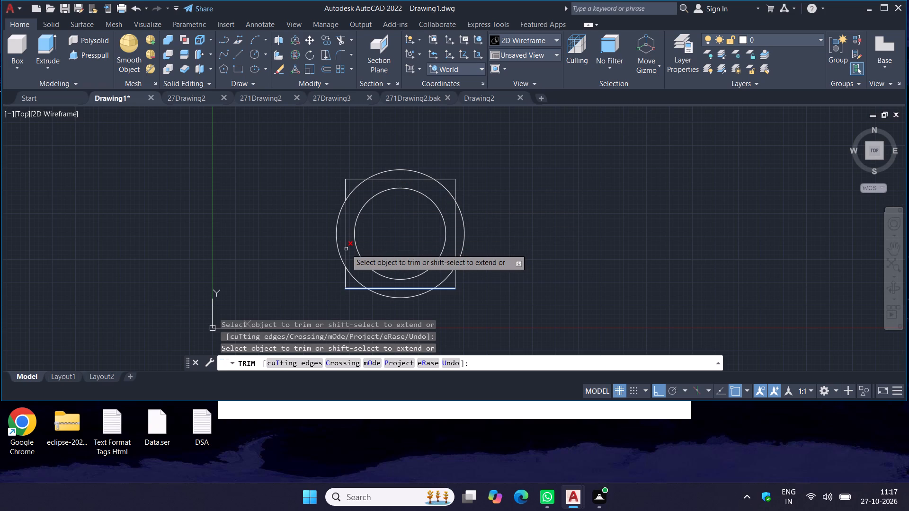
# Trim the portions of the square's left and right sides that lie inside the outer circle.
pyautogui.moveTo(346, 249); pyautogui.dragTo(450, 237)
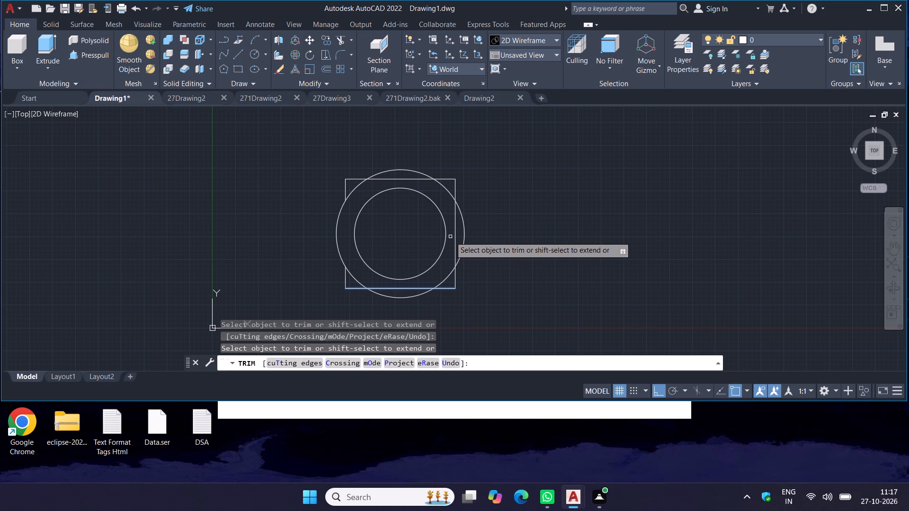
pyautogui.moveTo(450, 237); pyautogui.dragTo(458, 238)
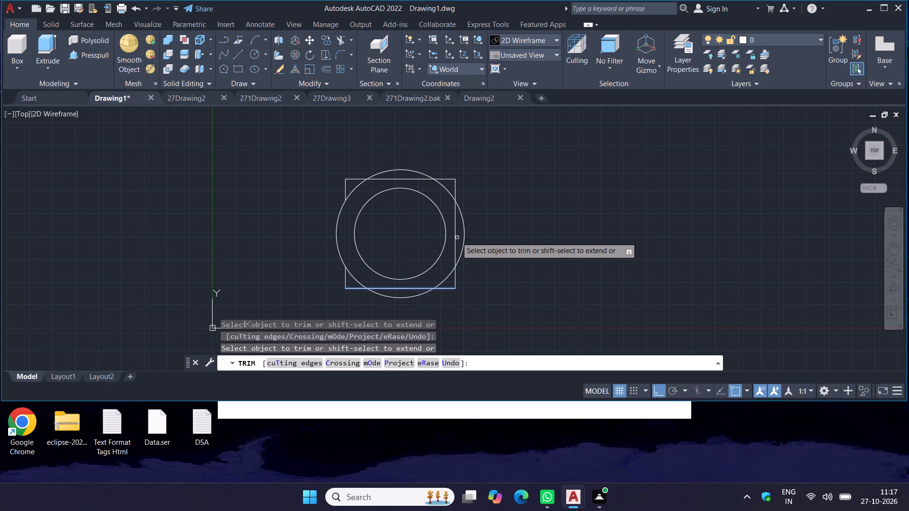
pyautogui.click(456, 236)
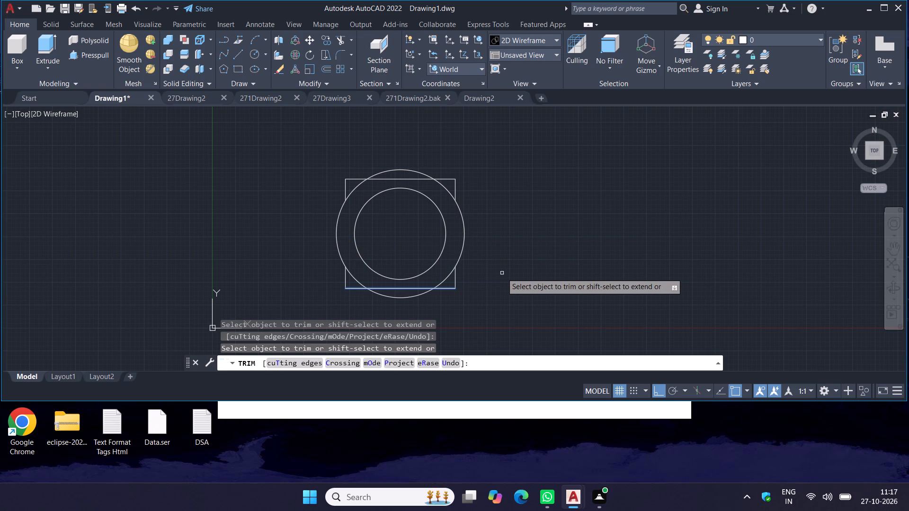
pyautogui.press('Escape')
pyautogui.click(493, 300)
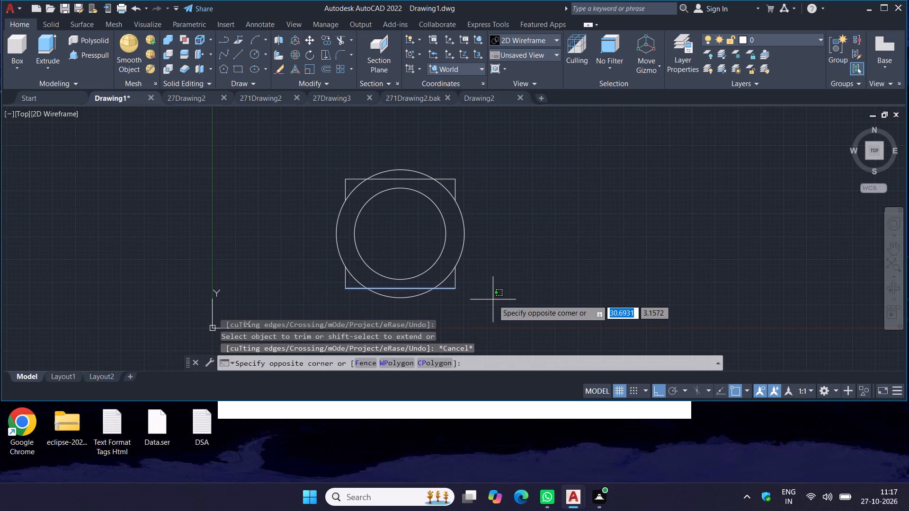
pyautogui.press('Escape')
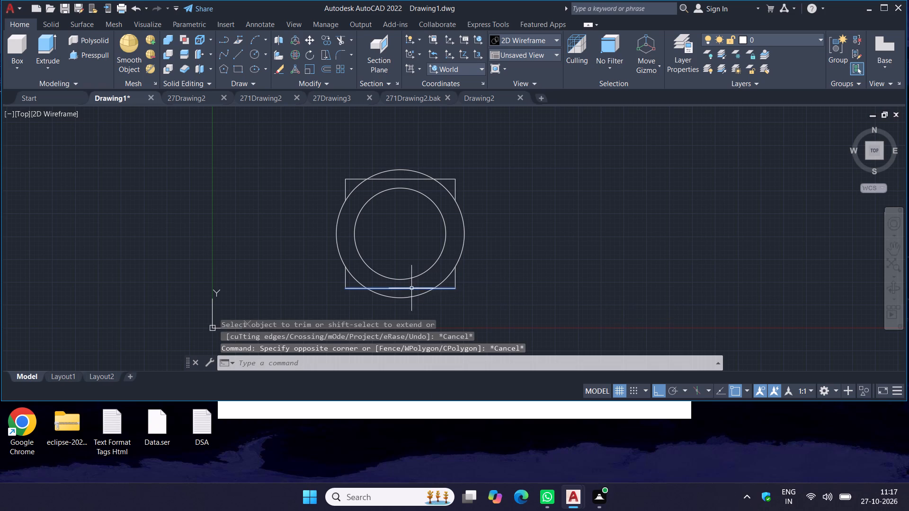
# Erase the two overlapping lines that form the square's bottom edge.
pyautogui.click(410, 288)
pyautogui.press('Delete')
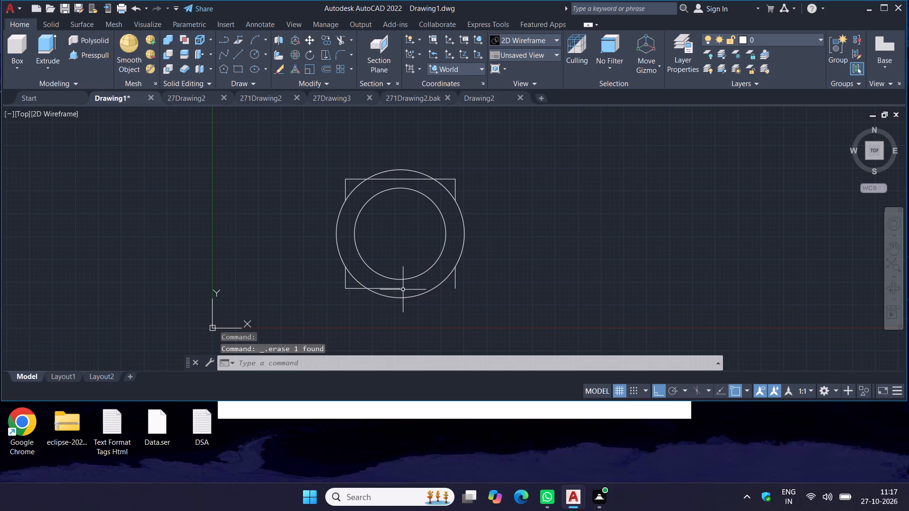
pyautogui.moveTo(401, 289); pyautogui.dragTo(560, 366)
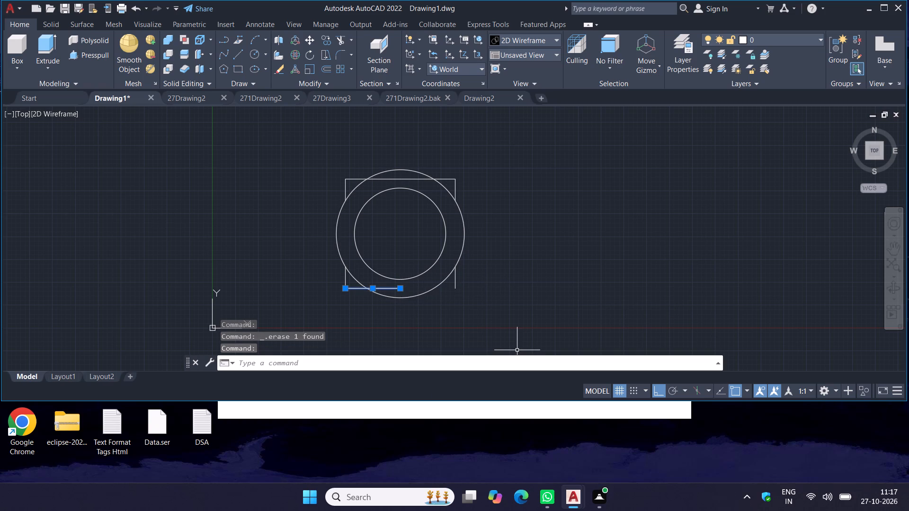
pyautogui.press('Delete')
# Draw one continuous bottom edge from the lower end of the square's right side to that of its left side.
pyautogui.write('line')
pyautogui.press('Return')
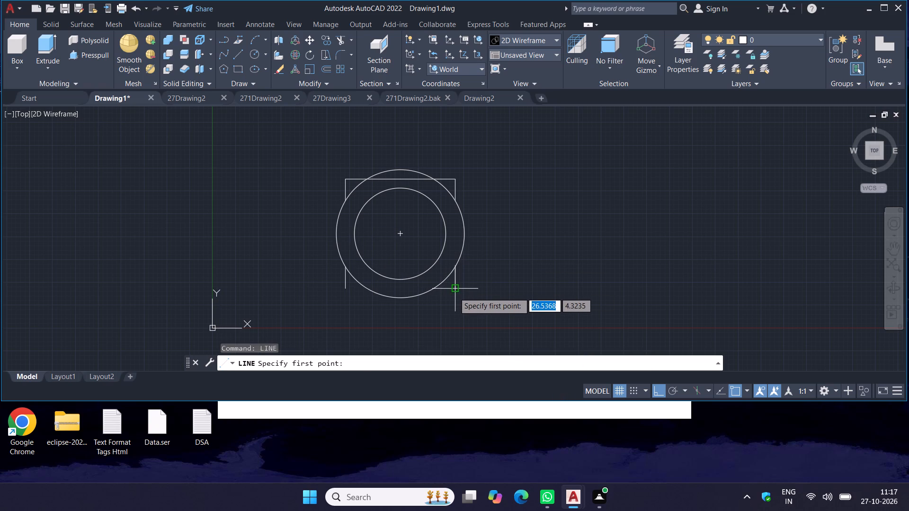
pyautogui.moveTo(454, 287); pyautogui.dragTo(339, 296)
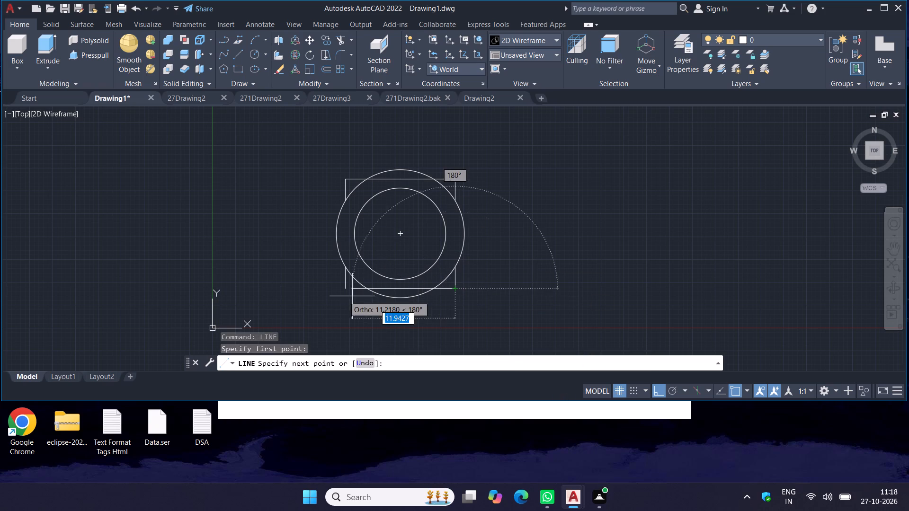
pyautogui.moveTo(339, 296); pyautogui.dragTo(346, 288)
pyautogui.moveTo(346, 288); pyautogui.dragTo(391, 325)
pyautogui.press('Escape')
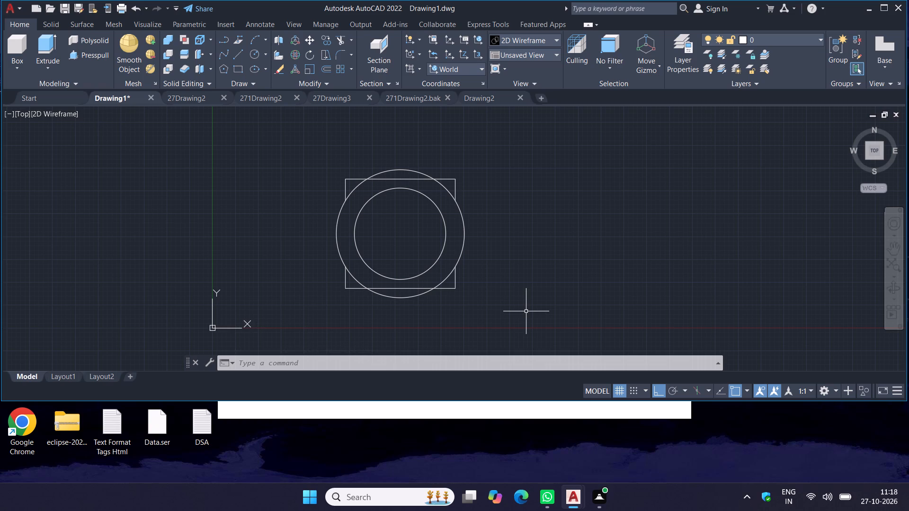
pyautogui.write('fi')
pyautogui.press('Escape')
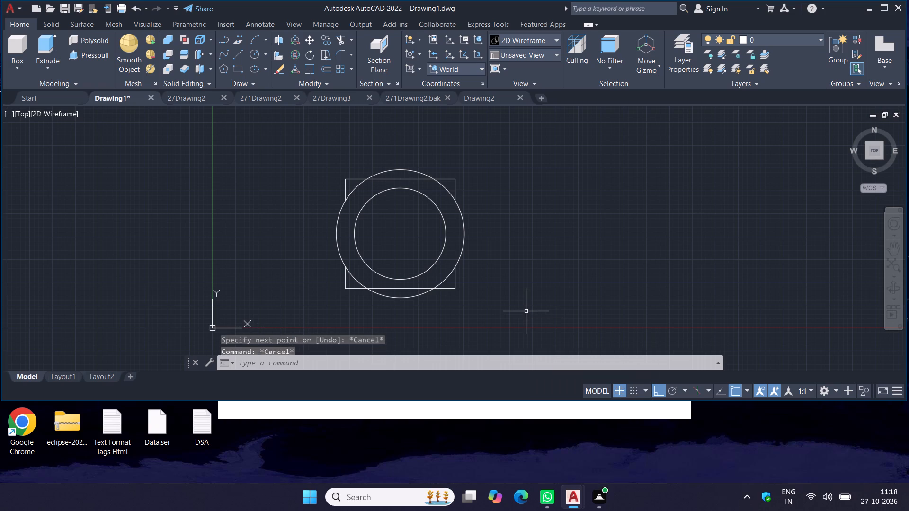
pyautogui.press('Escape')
# Fillet the square's lower-right corner with a radius of 1.
pyautogui.write('fillet')
pyautogui.press('Return')
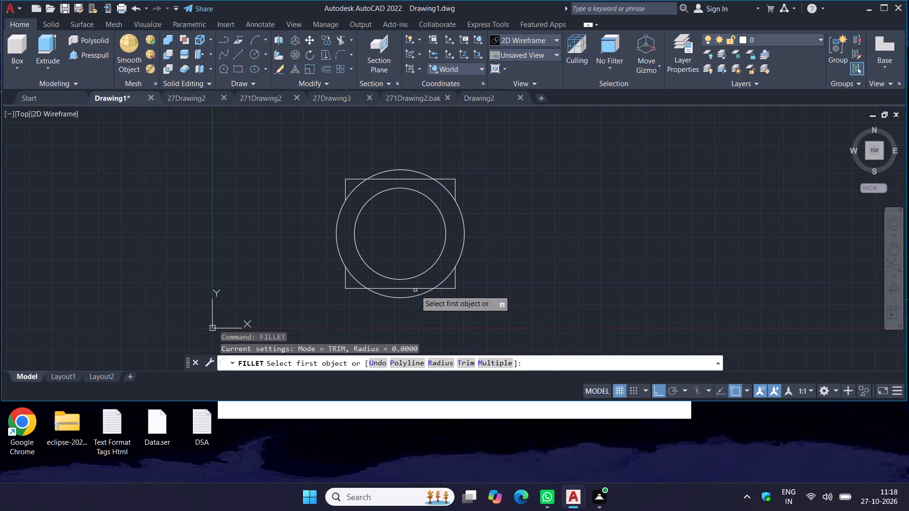
pyautogui.click(480, 364)
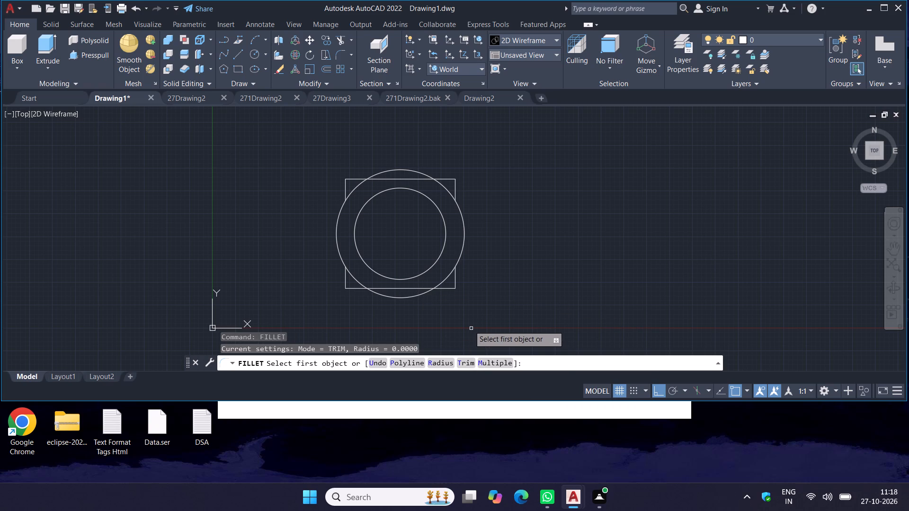
pyautogui.click(437, 361)
pyautogui.press('1')
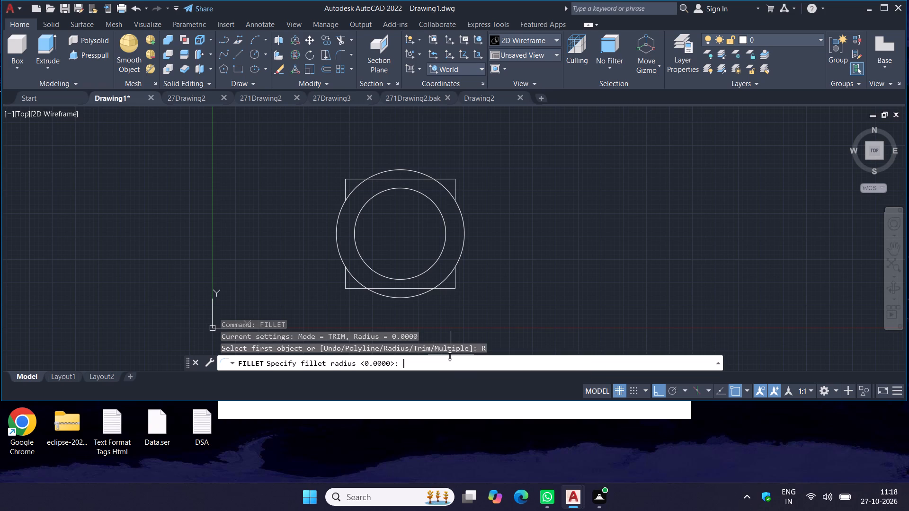
pyautogui.press('Return')
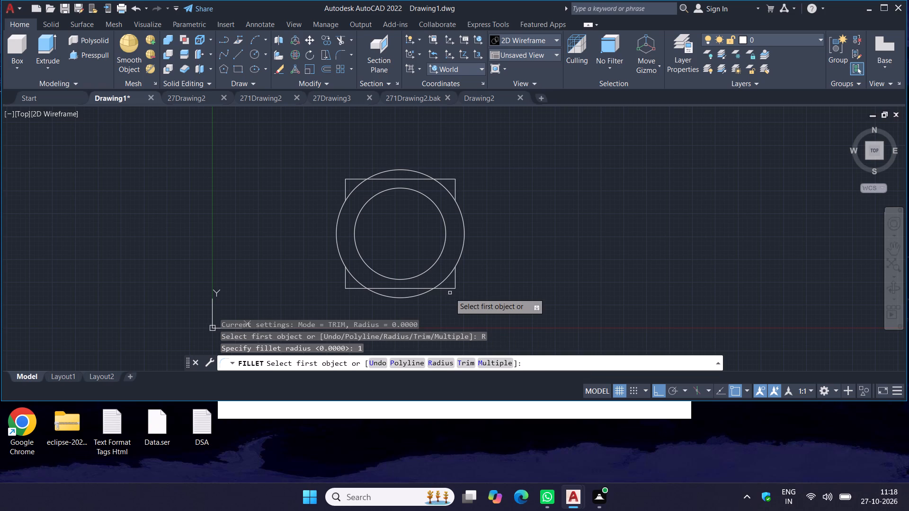
pyautogui.click(448, 290)
pyautogui.moveTo(448, 290); pyautogui.dragTo(448, 289)
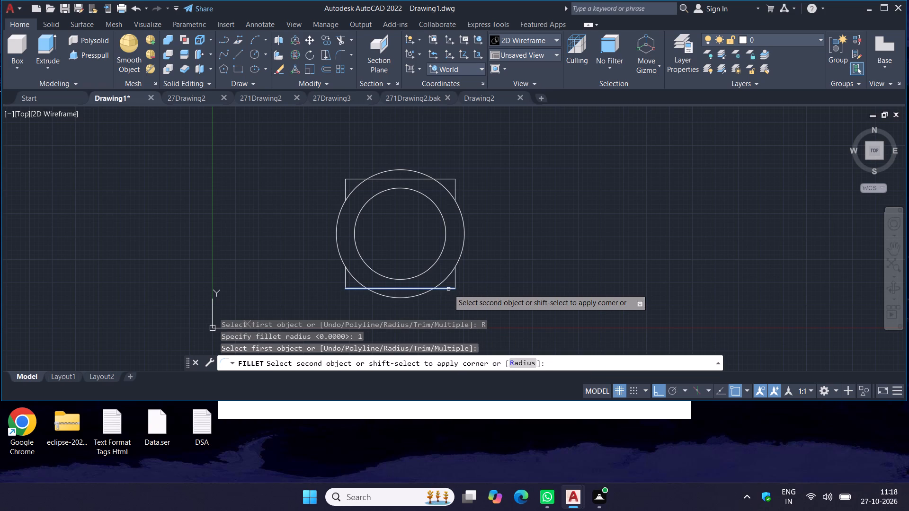
pyautogui.moveTo(448, 289); pyautogui.dragTo(457, 279)
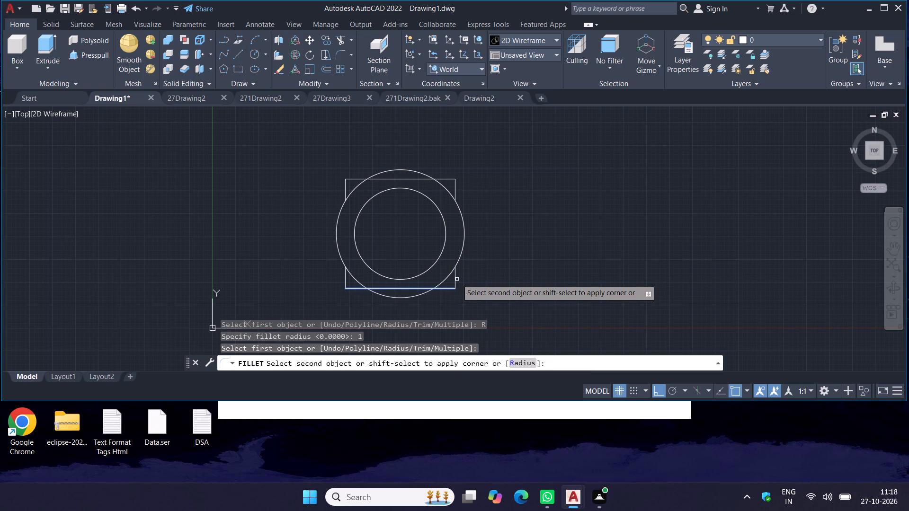
pyautogui.moveTo(454, 276); pyautogui.dragTo(468, 223)
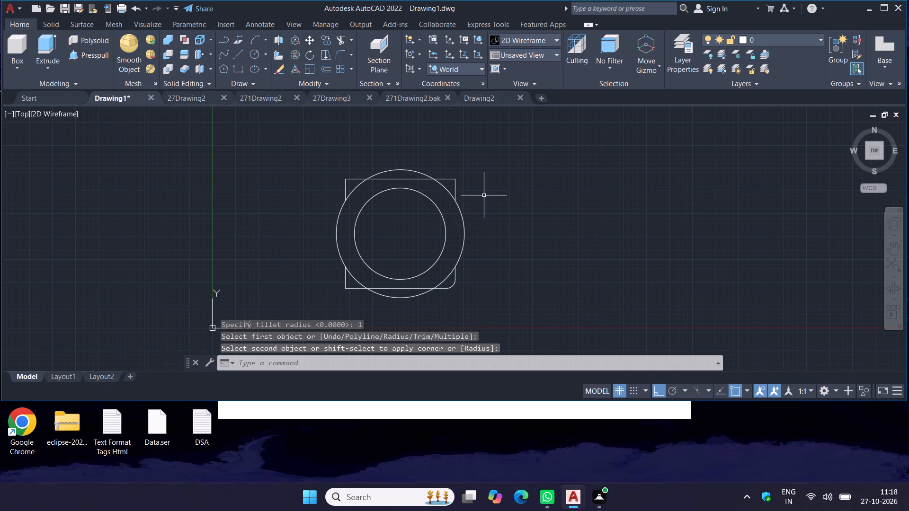
# Fillet the square's upper-right corner with a radius of 1.
pyautogui.write('fi')
pyautogui.write('llet')
pyautogui.press('Return')
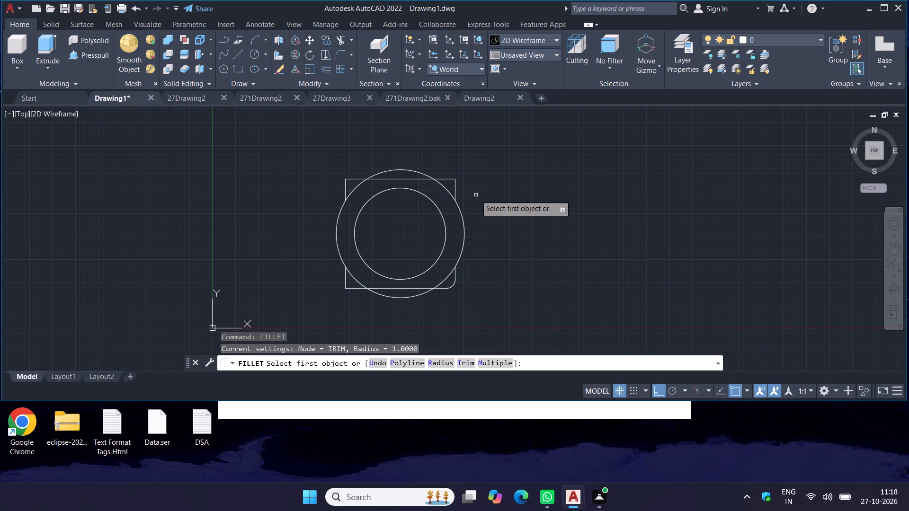
pyautogui.click(439, 368)
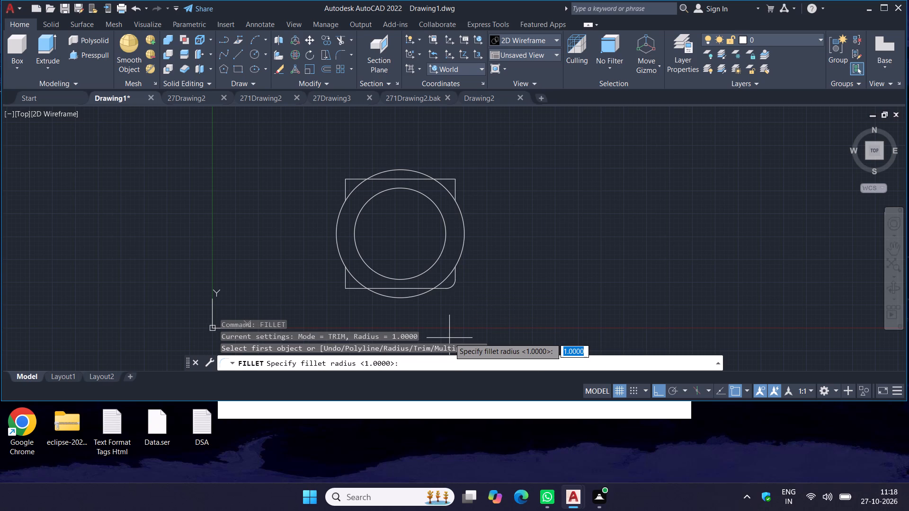
pyautogui.press('1')
pyautogui.press('Return')
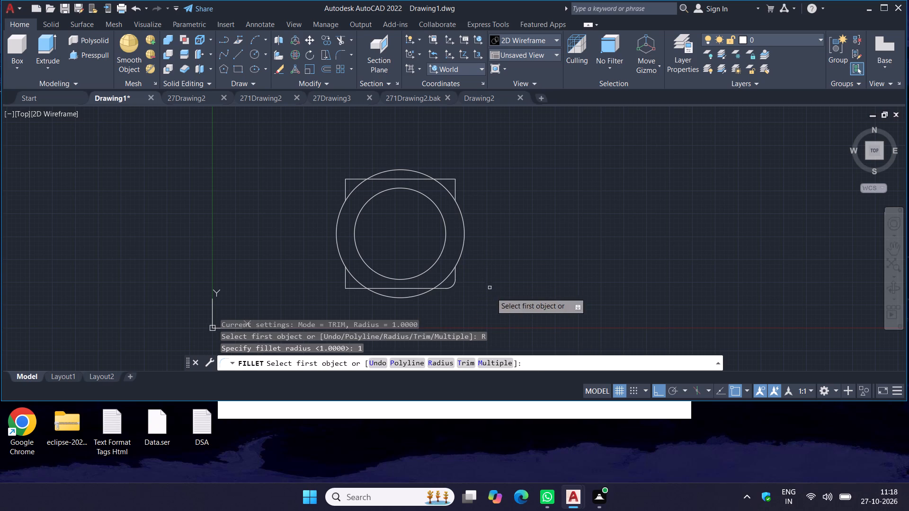
pyautogui.moveTo(485, 361); pyautogui.dragTo(477, 226)
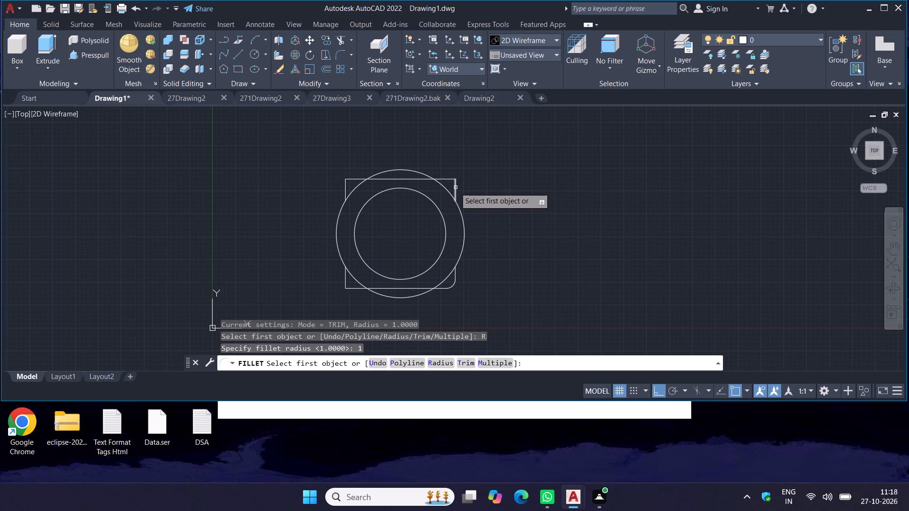
pyautogui.moveTo(454, 188); pyautogui.dragTo(448, 180)
pyautogui.moveTo(448, 180); pyautogui.dragTo(446, 179)
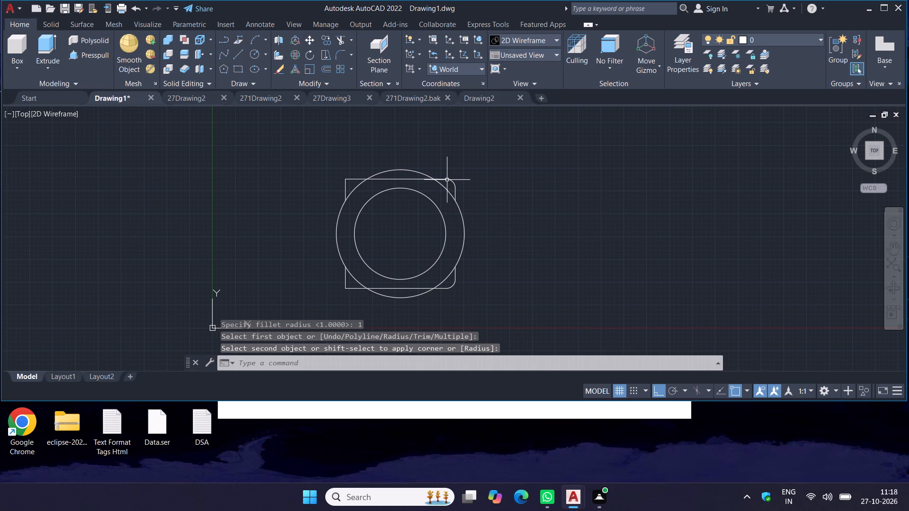
pyautogui.moveTo(446, 179); pyautogui.dragTo(371, 180)
# Start a multiple-corner fillet with a radius of 1 and round the square's upper-left corner.
pyautogui.write('fillet')
pyautogui.press('Return')
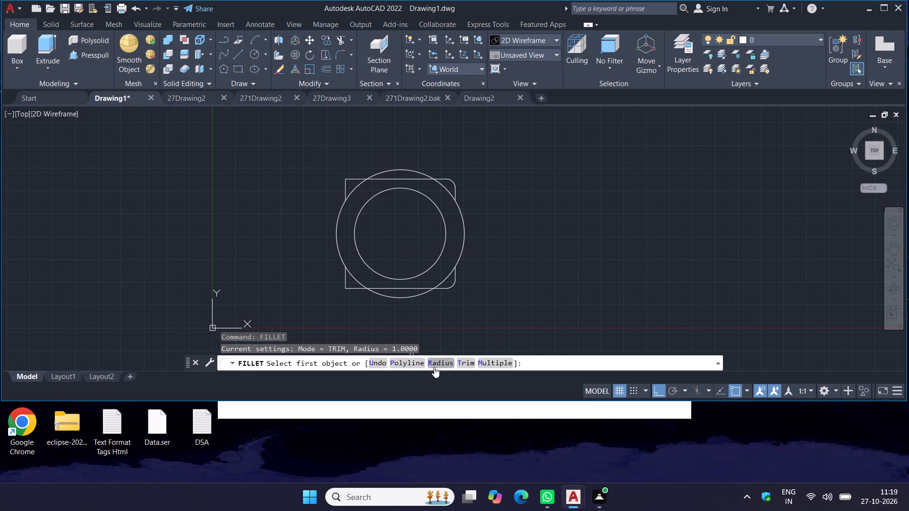
pyautogui.click(434, 367)
pyautogui.press('1')
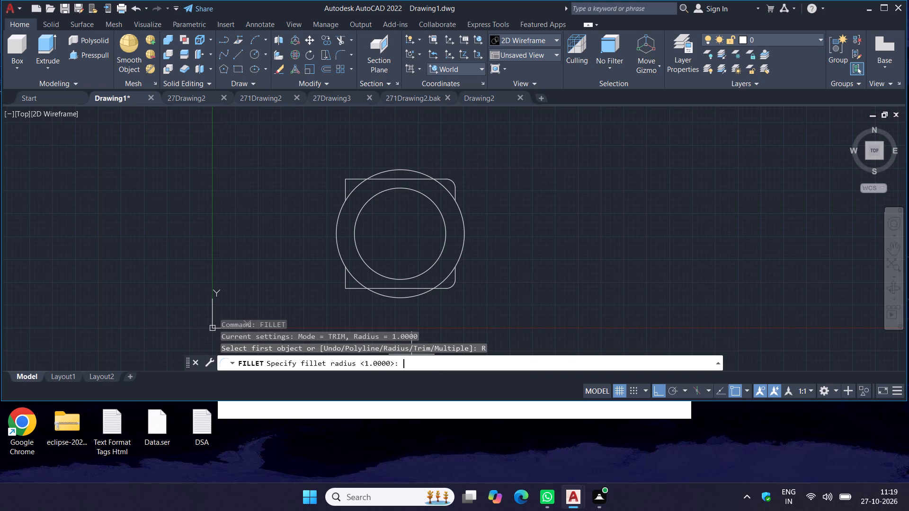
pyautogui.press('Return')
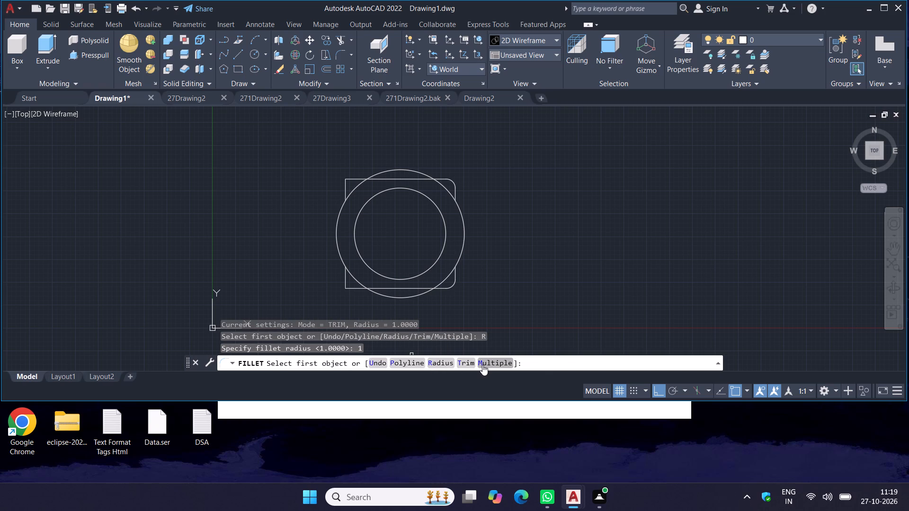
pyautogui.click(482, 365)
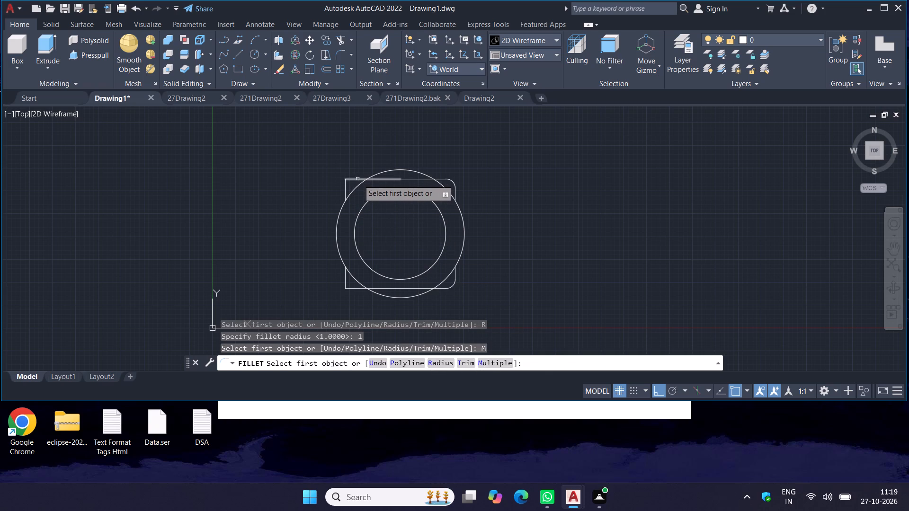
pyautogui.moveTo(358, 180); pyautogui.dragTo(345, 190)
pyautogui.click(345, 190)
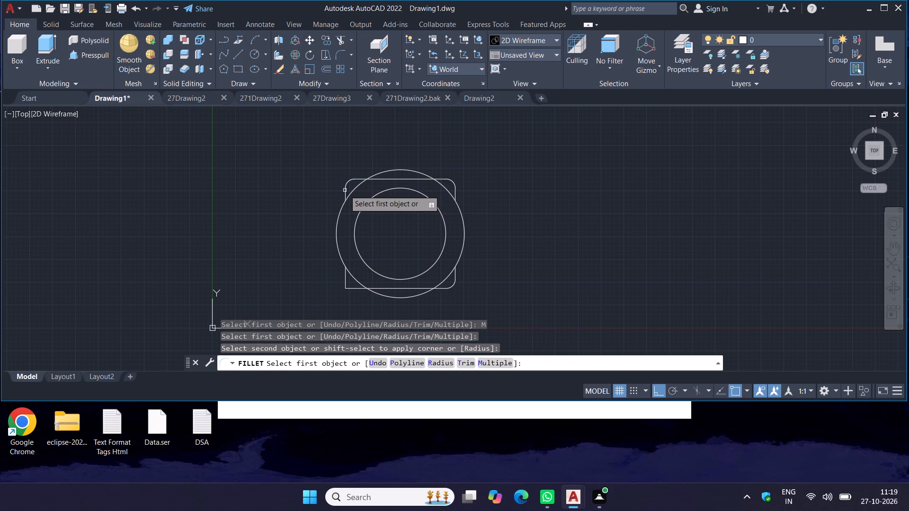
# Fillet the square's lower-left corner with the same radius of 1 and finish the command.
pyautogui.moveTo(345, 284); pyautogui.dragTo(350, 288)
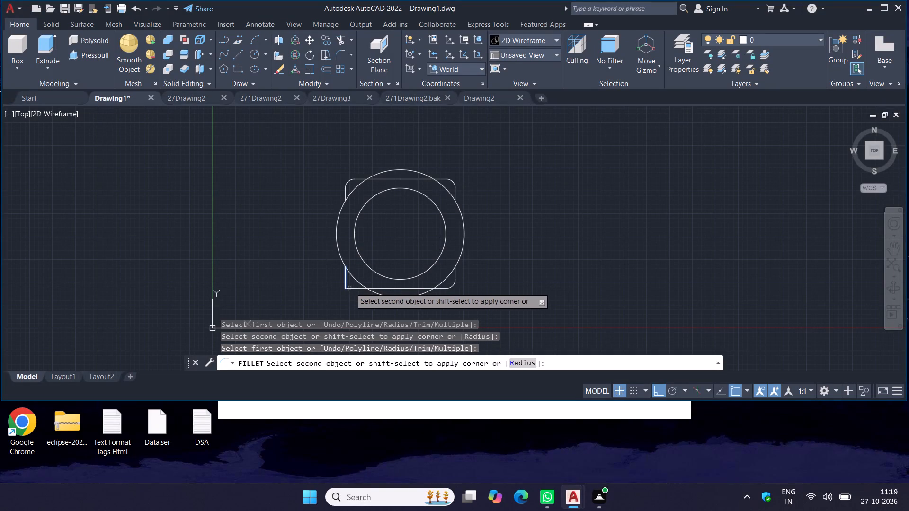
pyautogui.moveTo(350, 288); pyautogui.dragTo(356, 288)
pyautogui.moveTo(356, 288); pyautogui.dragTo(353, 281)
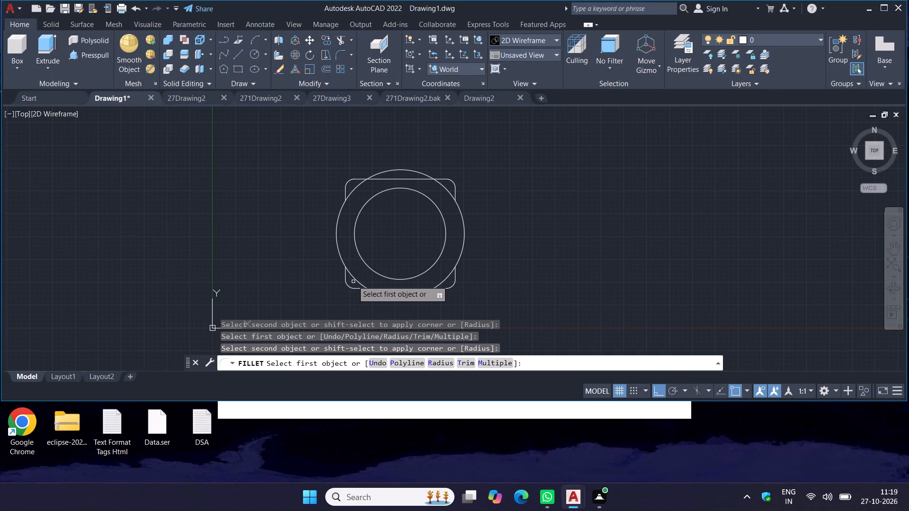
pyautogui.moveTo(353, 281); pyautogui.dragTo(453, 281)
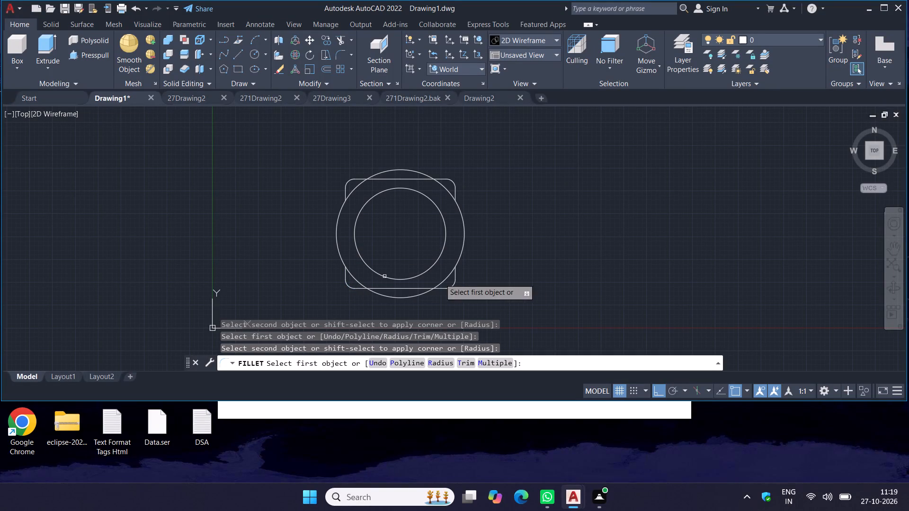
pyautogui.moveTo(453, 281); pyautogui.dragTo(493, 283)
pyautogui.press('Escape')
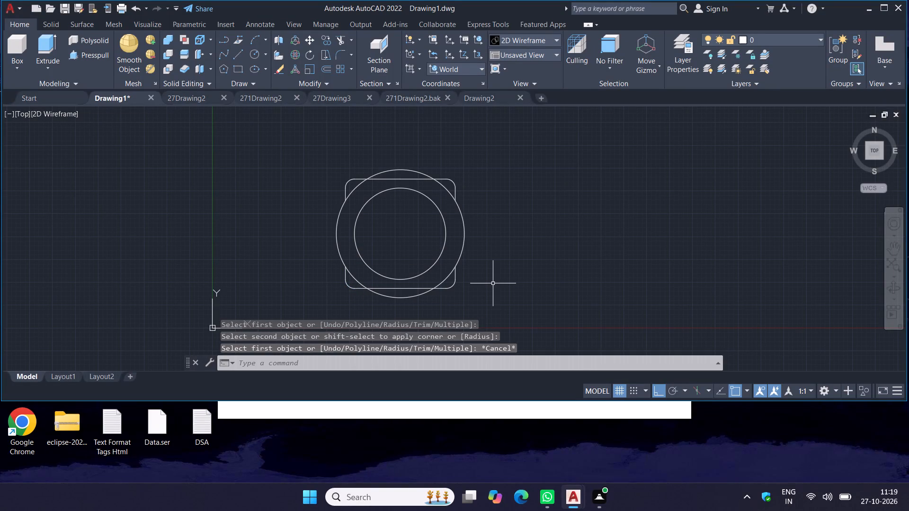
pyautogui.press('Escape')
# Trim the four arcs of the outer circle that run inside the square's rounded corners.
pyautogui.write('trim')
pyautogui.press('Return')
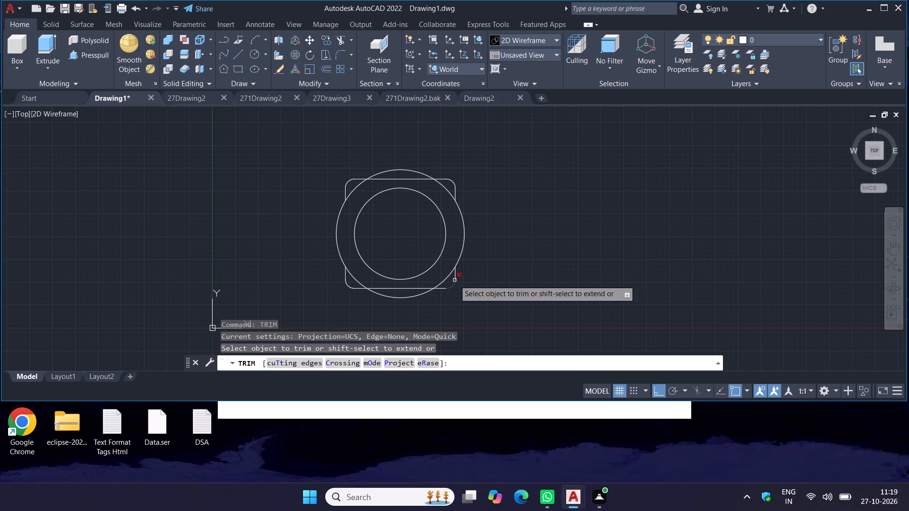
pyautogui.click(450, 275)
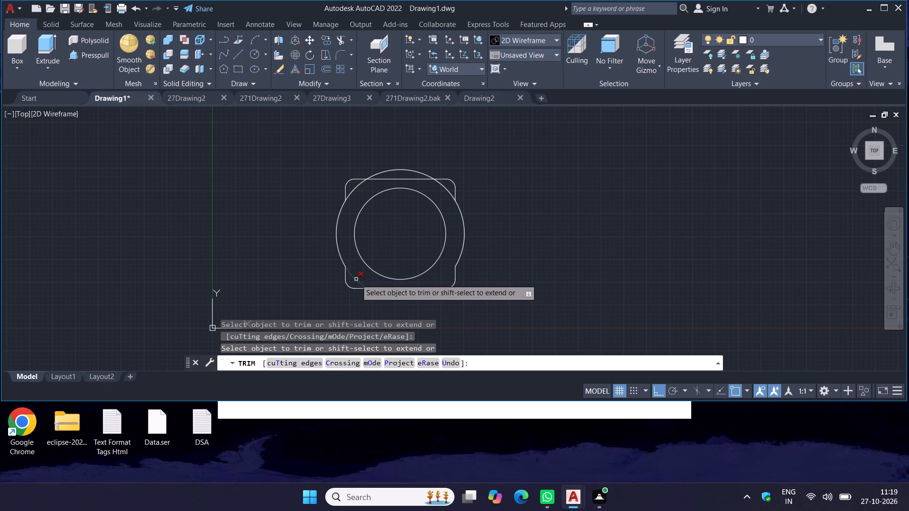
pyautogui.moveTo(356, 279); pyautogui.dragTo(358, 220)
pyautogui.moveTo(354, 188); pyautogui.dragTo(444, 188)
pyautogui.moveTo(444, 188); pyautogui.dragTo(434, 186)
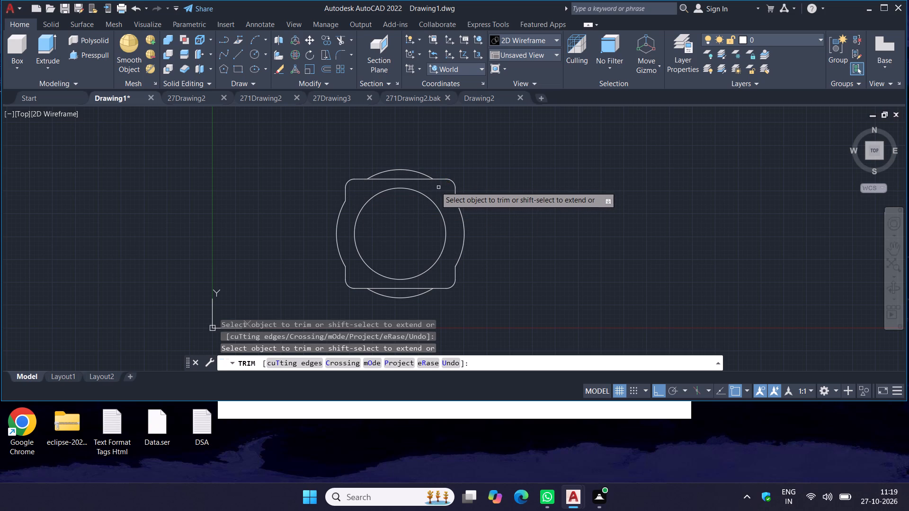
# Trim the portions of the square's top and bottom edges that lie inside the outer circle.
pyautogui.moveTo(434, 186); pyautogui.dragTo(413, 181)
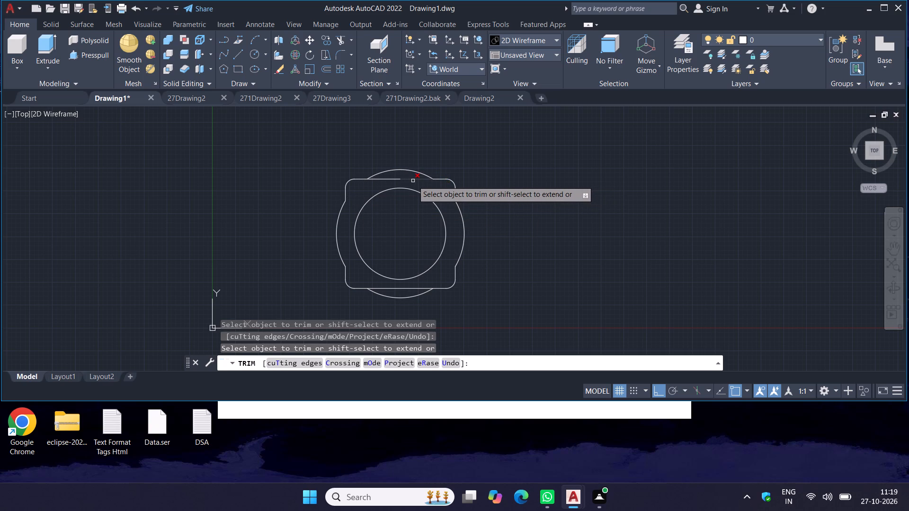
pyautogui.moveTo(413, 181); pyautogui.dragTo(397, 178)
pyautogui.moveTo(397, 178); pyautogui.dragTo(385, 291)
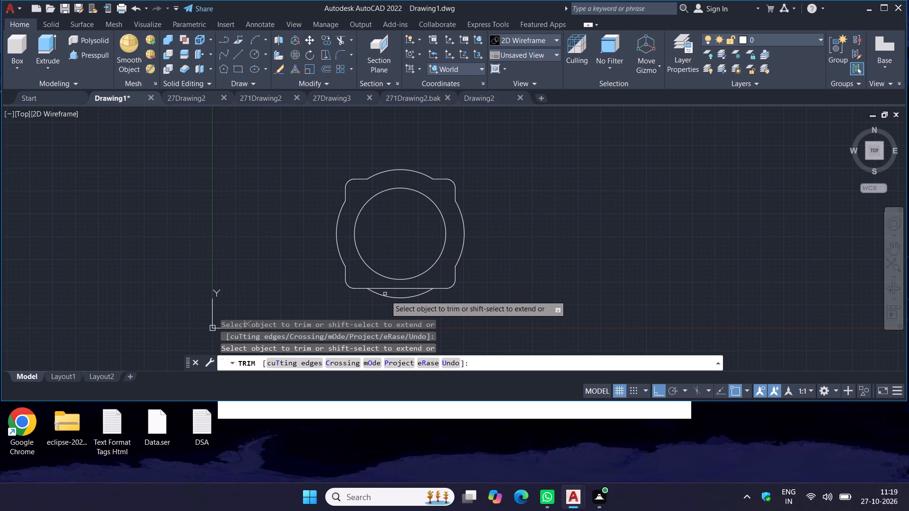
pyautogui.moveTo(385, 290); pyautogui.dragTo(533, 274)
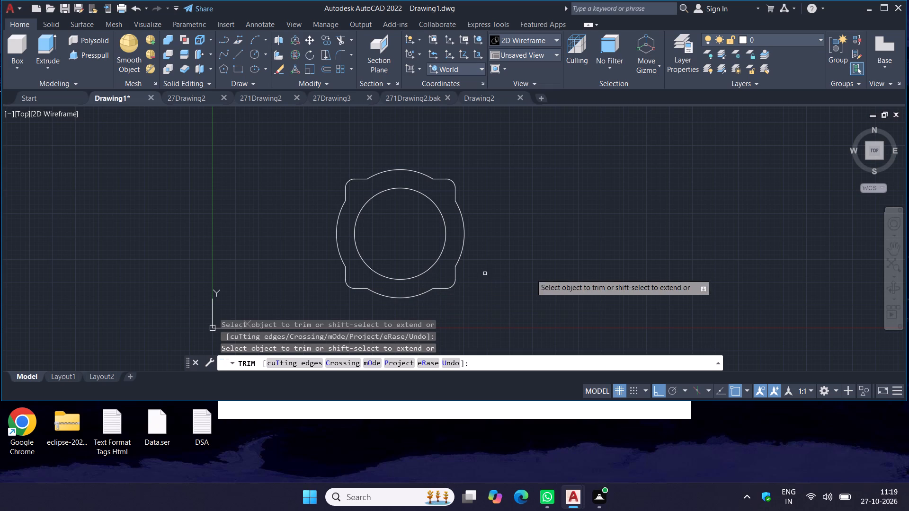
pyautogui.moveTo(533, 274); pyautogui.dragTo(535, 274)
pyautogui.press('Escape')
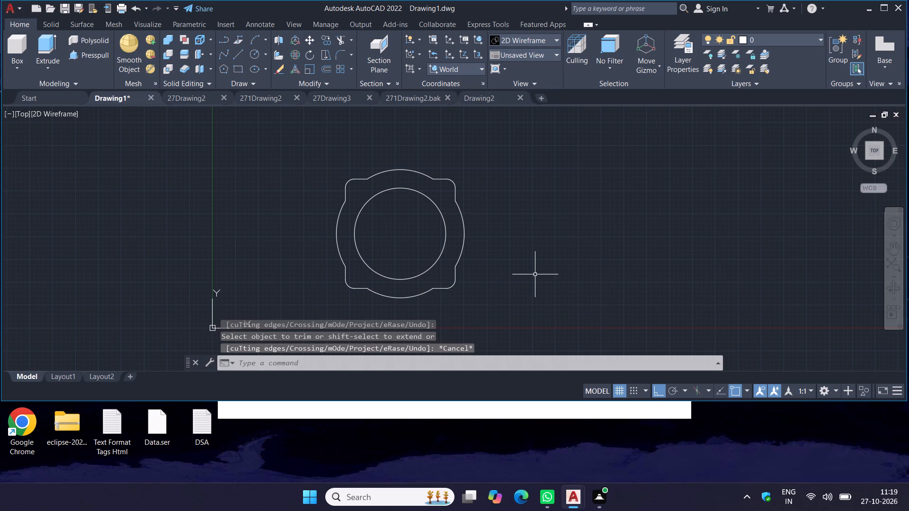
# Draw a circle of radius 0.6 centred on the lower-left corner fillet's centre.
pyautogui.write('circle')
pyautogui.press('Return')
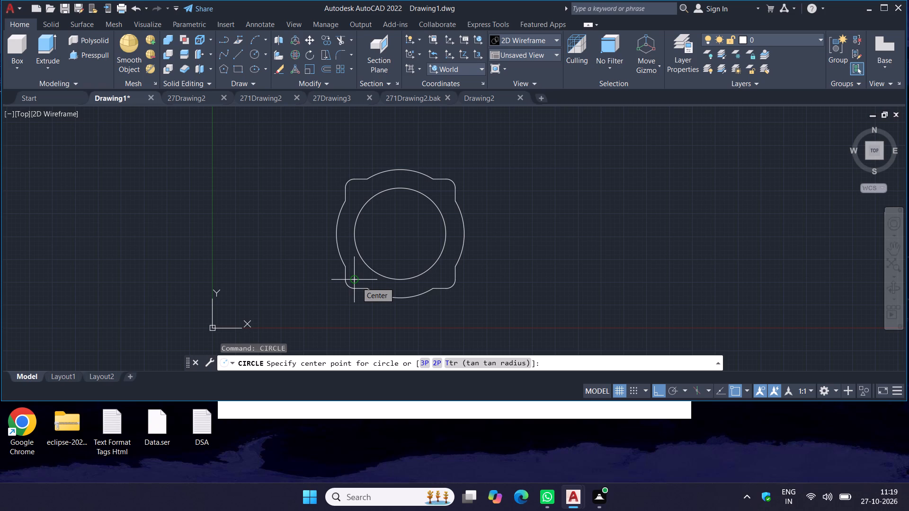
pyautogui.moveTo(356, 282); pyautogui.dragTo(362, 283)
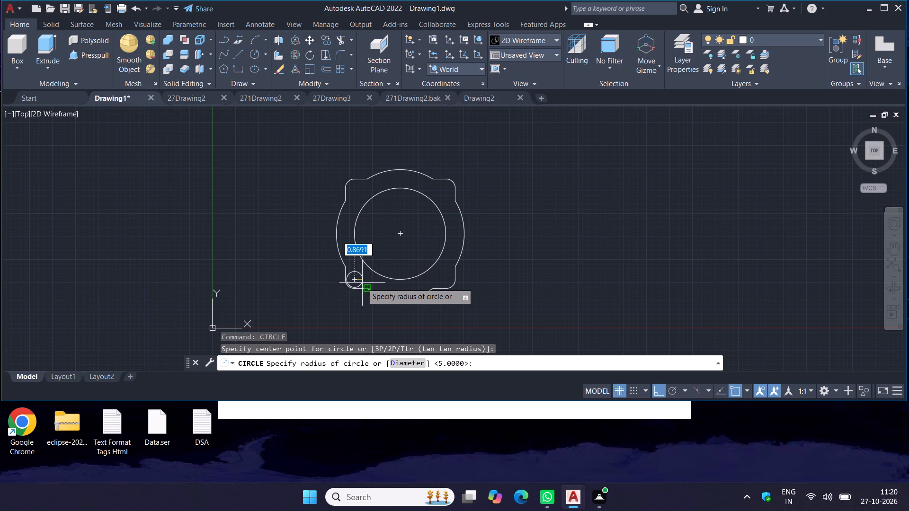
pyautogui.write('.6')
pyautogui.press('Return')
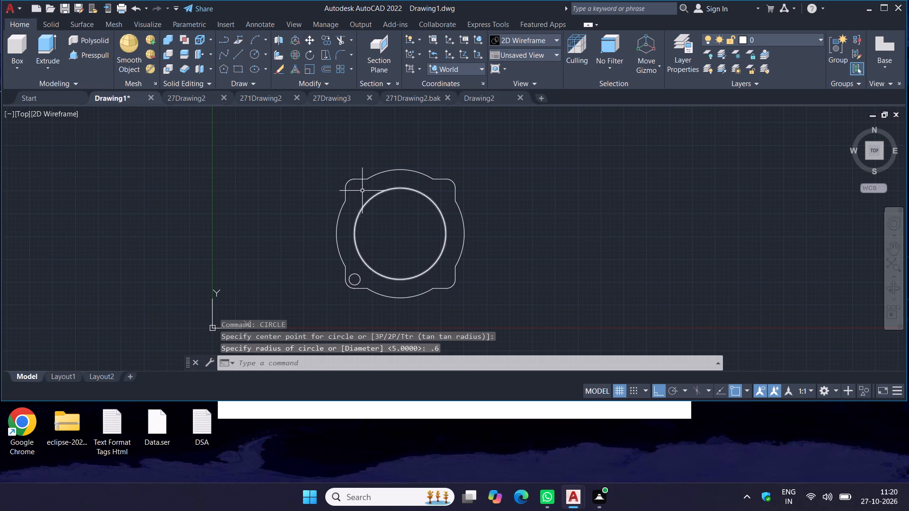
# Draw a circle of radius 0.6 centred on the upper-left corner fillet's centre.
pyautogui.write('circle')
pyautogui.press('Return')
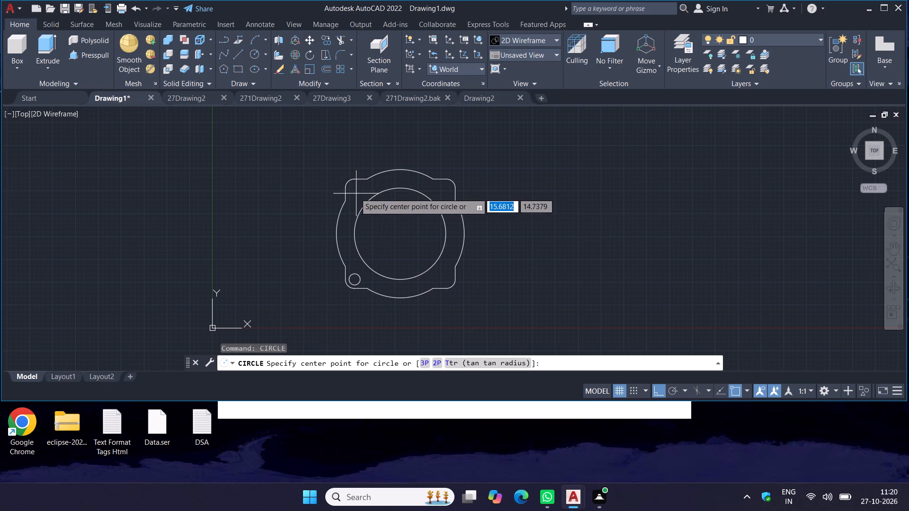
pyautogui.moveTo(353, 187); pyautogui.dragTo(357, 189)
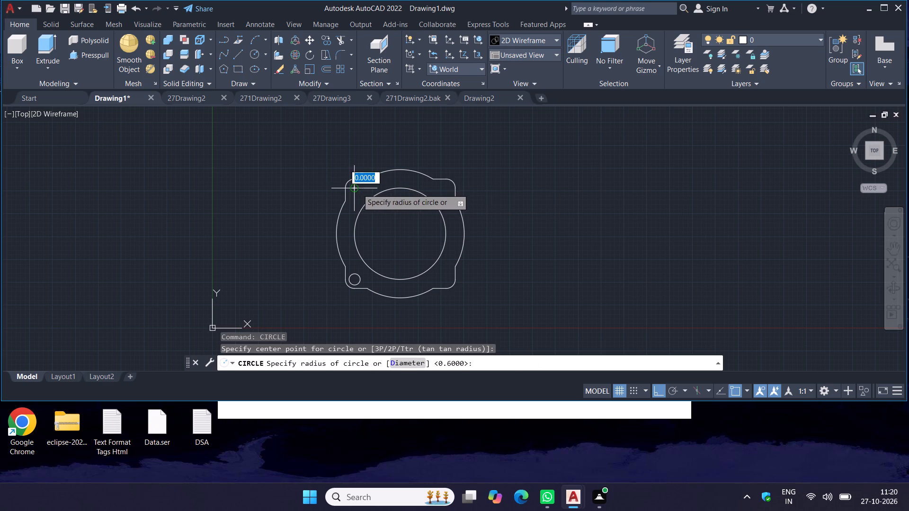
pyautogui.moveTo(357, 189); pyautogui.dragTo(365, 191)
pyautogui.write('0.6')
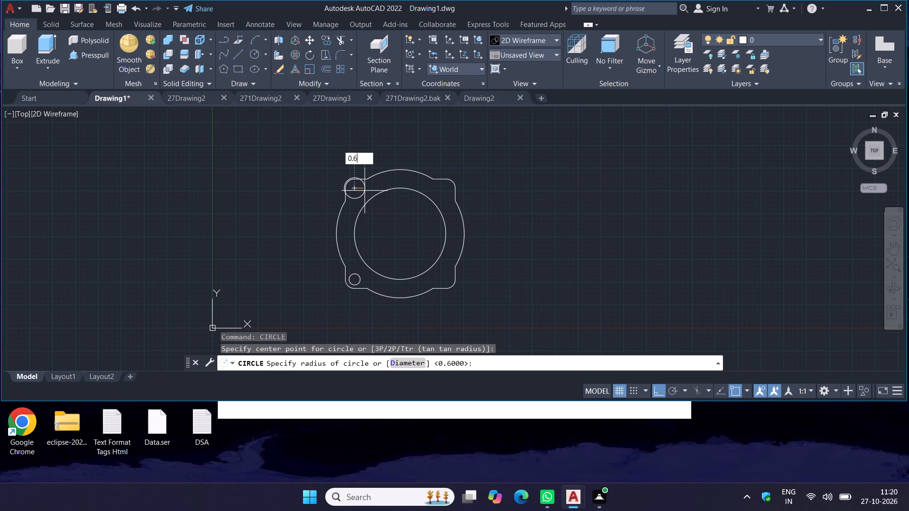
pyautogui.press('Return')
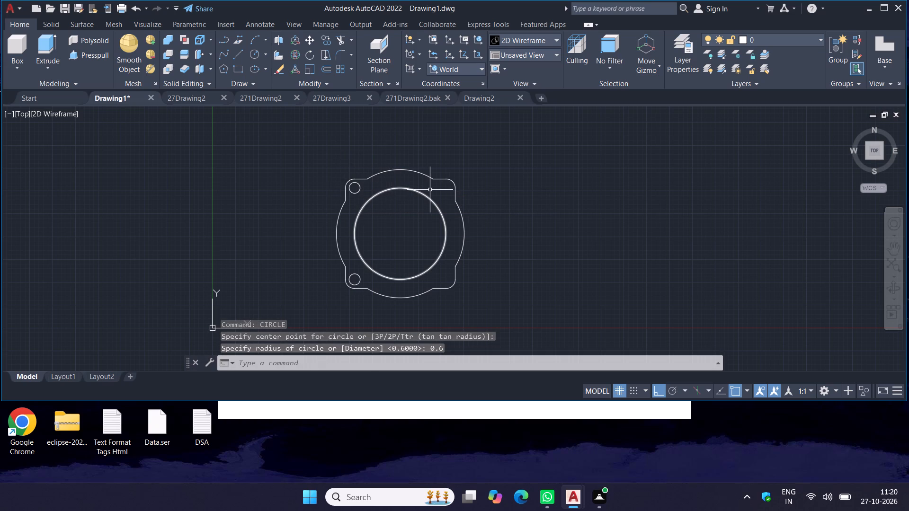
# Draw a circle of radius 0.6 centred on the upper-right corner fillet's centre.
pyautogui.write('circle')
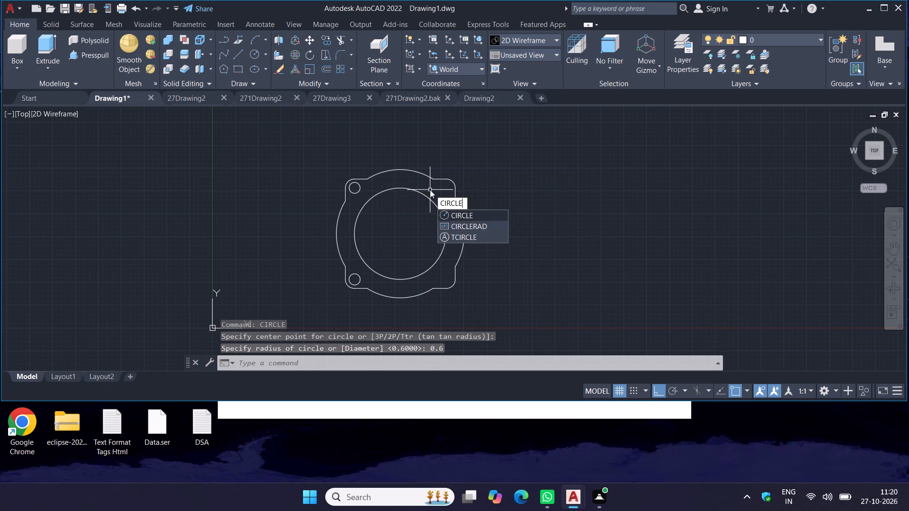
pyautogui.press('Return')
pyautogui.moveTo(449, 189); pyautogui.dragTo(456, 196)
pyautogui.write('.6')
pyautogui.press('Return')
# Draw a circle of radius 0.6 centred on the lower-right corner fillet's centre.
pyautogui.write('circle')
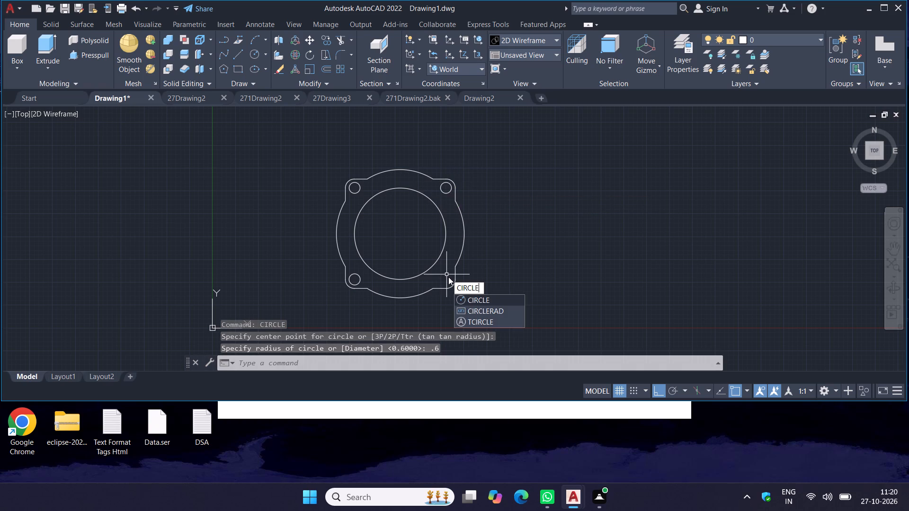
pyautogui.press('Return')
pyautogui.moveTo(450, 279); pyautogui.dragTo(481, 273)
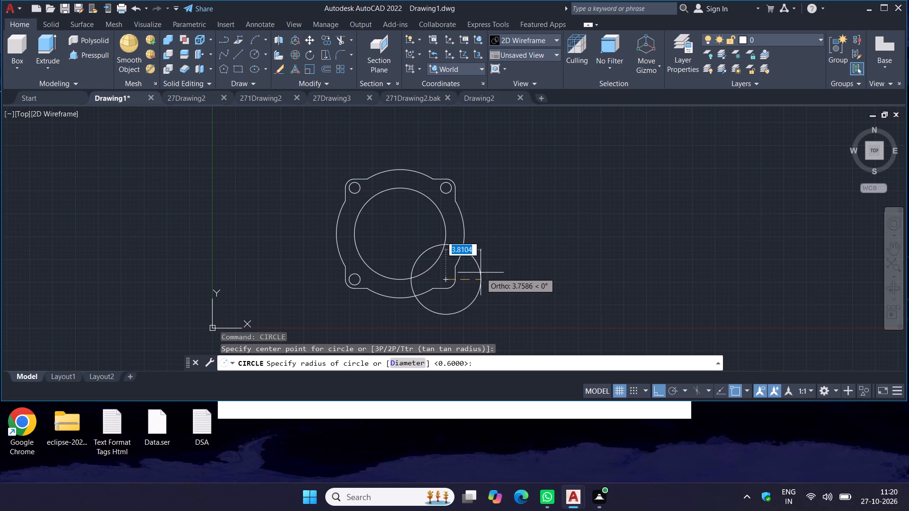
pyautogui.moveTo(481, 273); pyautogui.dragTo(472, 272)
pyautogui.write('.6')
pyautogui.press('Return')
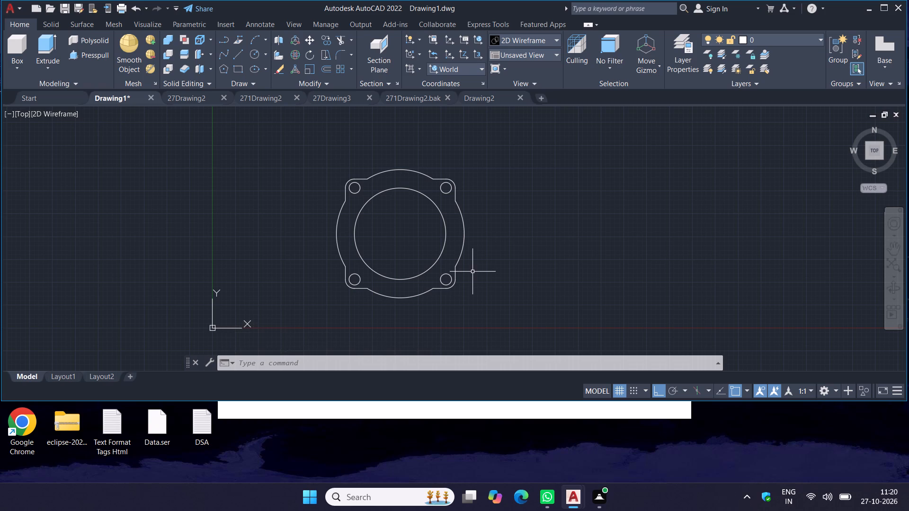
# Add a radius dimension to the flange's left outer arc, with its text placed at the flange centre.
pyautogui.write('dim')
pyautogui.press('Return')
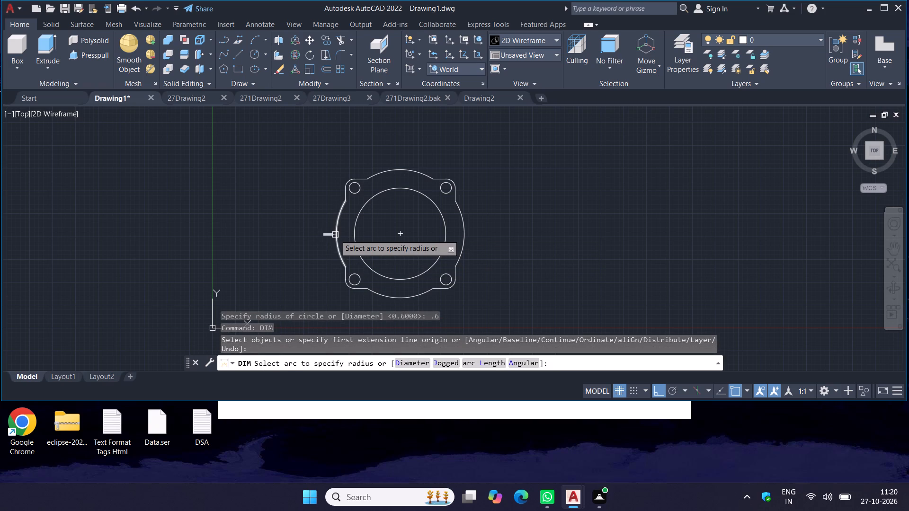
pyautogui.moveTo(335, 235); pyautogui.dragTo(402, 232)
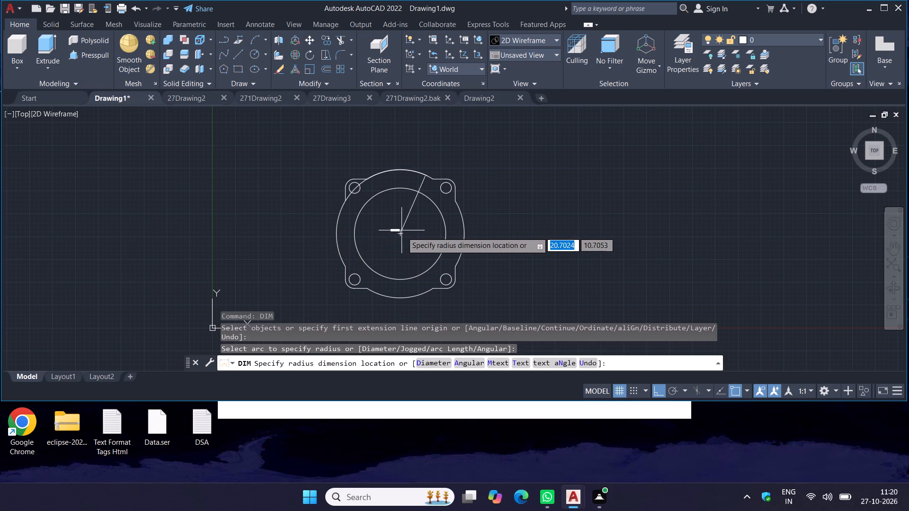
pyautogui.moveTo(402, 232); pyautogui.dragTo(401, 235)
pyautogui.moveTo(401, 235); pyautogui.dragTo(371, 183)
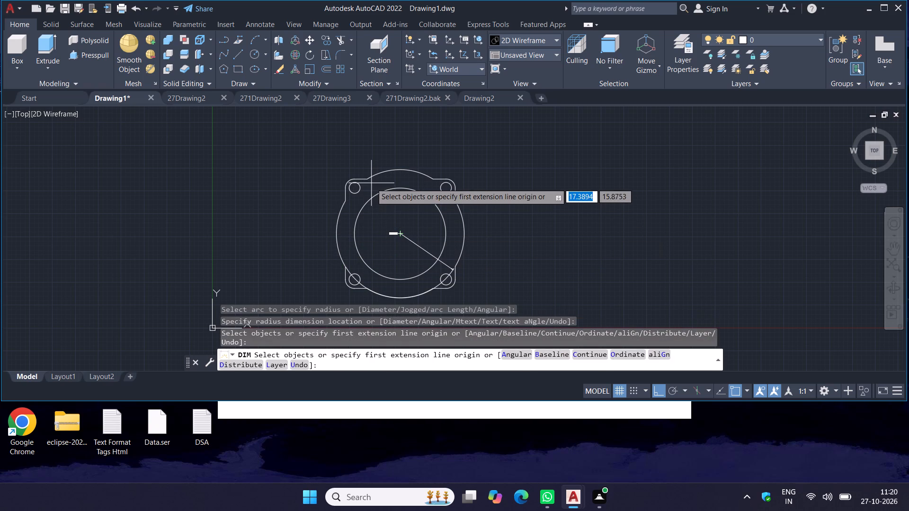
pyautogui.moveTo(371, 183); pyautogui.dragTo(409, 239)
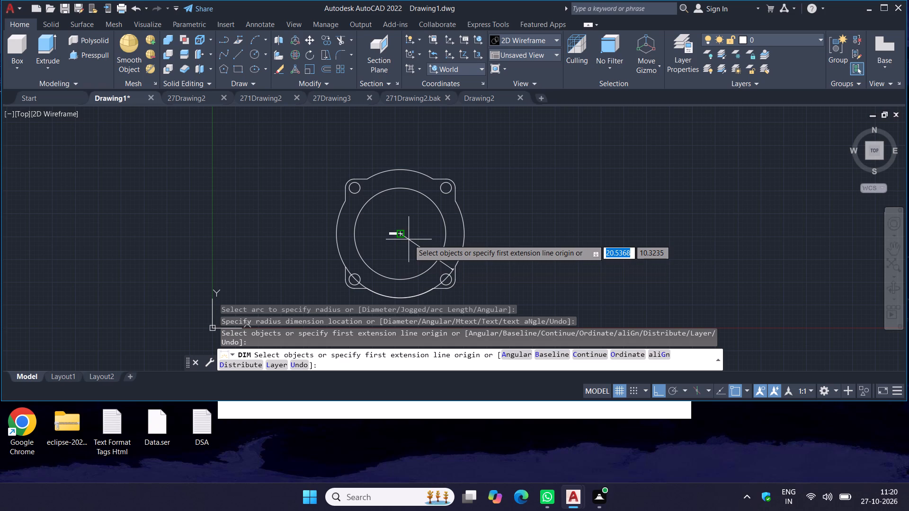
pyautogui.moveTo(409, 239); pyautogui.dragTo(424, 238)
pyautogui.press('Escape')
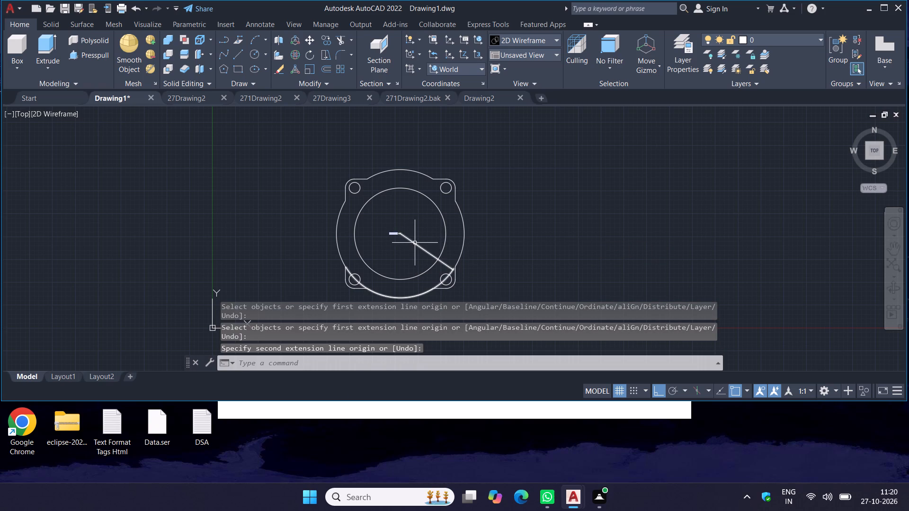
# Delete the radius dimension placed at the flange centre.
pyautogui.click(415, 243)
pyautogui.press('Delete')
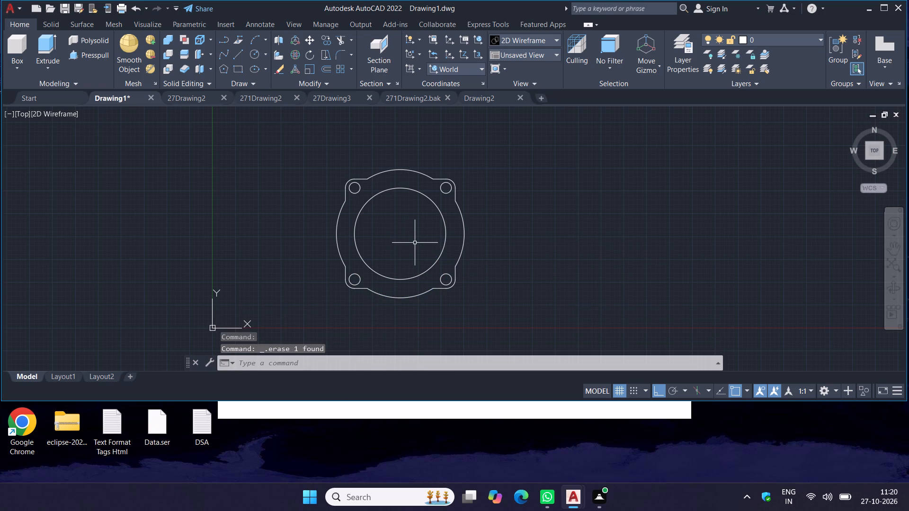
# Dimension the horizontal distance from the flange centre to the straight left edge, placing the dimension above the flange.
pyautogui.write('dim')
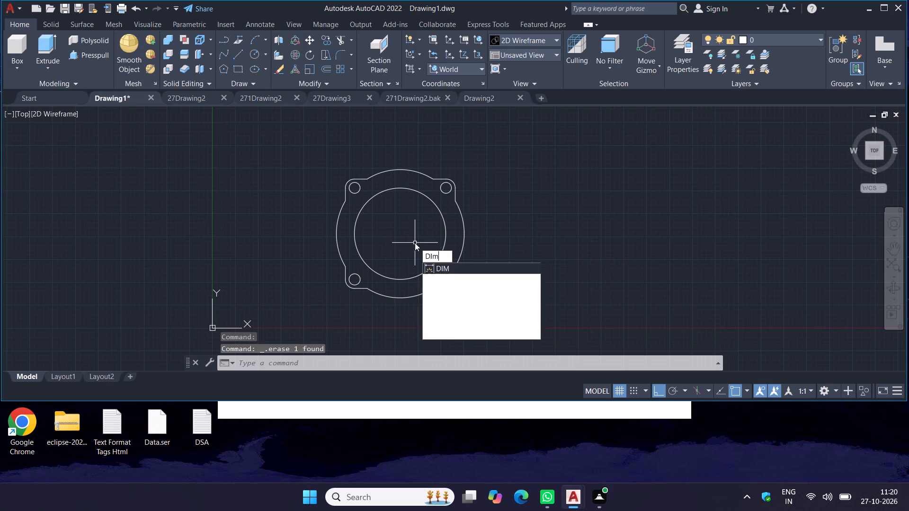
pyautogui.click(468, 267)
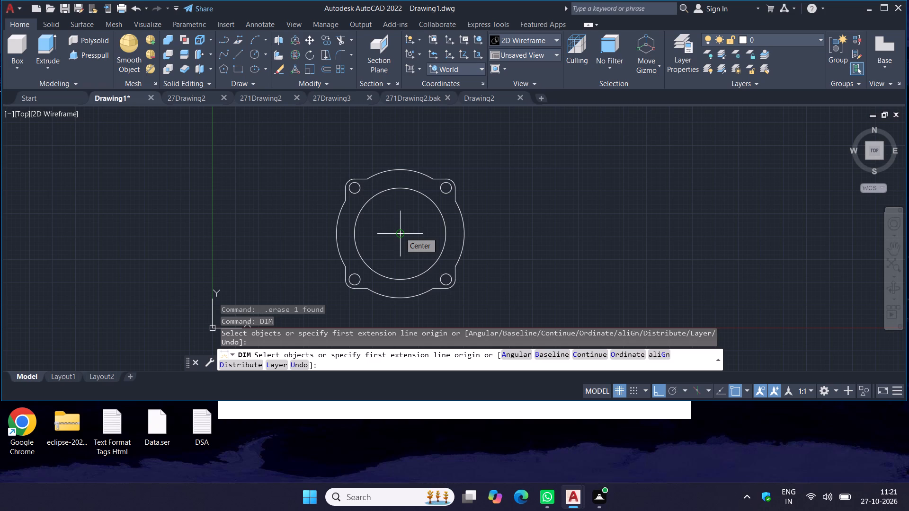
pyautogui.moveTo(400, 232); pyautogui.dragTo(362, 262)
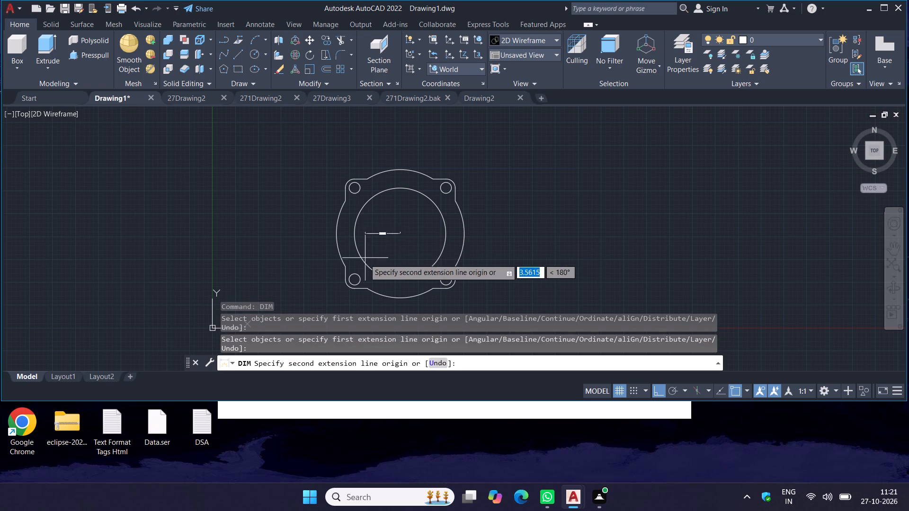
pyautogui.moveTo(362, 262); pyautogui.dragTo(343, 275)
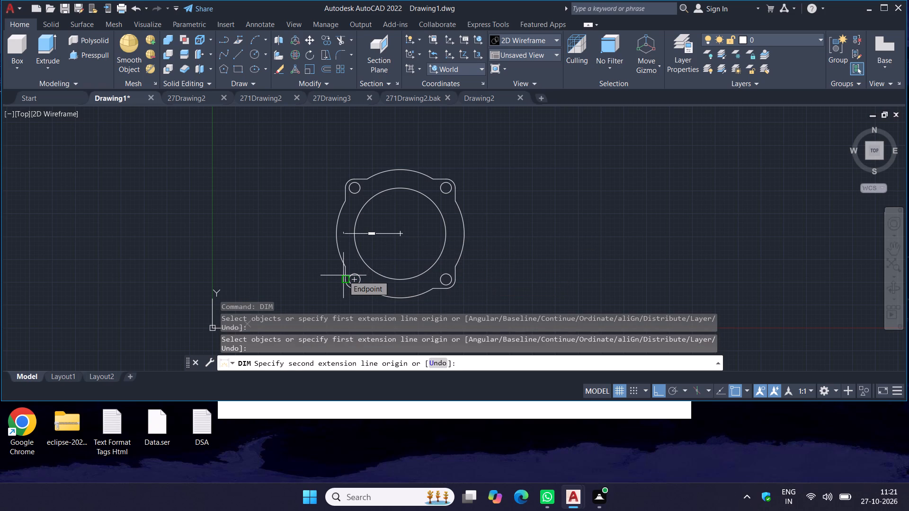
pyautogui.moveTo(343, 275); pyautogui.dragTo(345, 278)
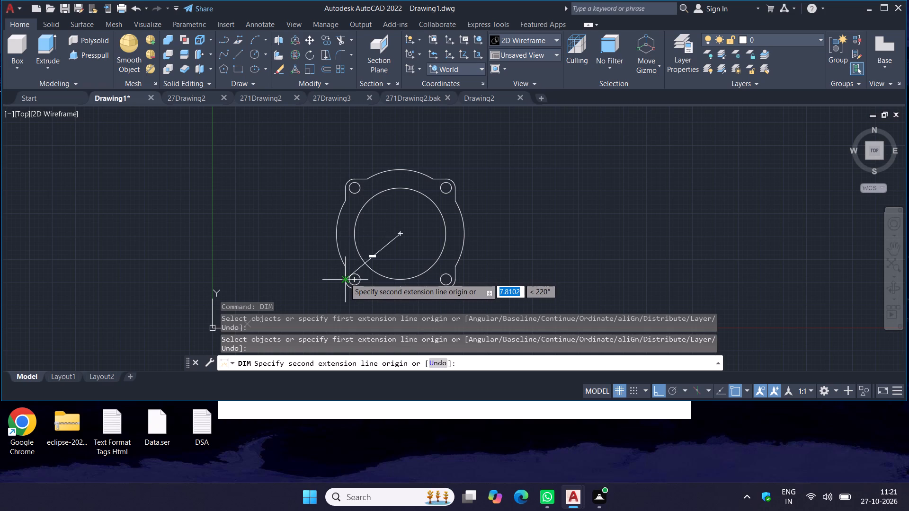
pyautogui.moveTo(345, 278); pyautogui.dragTo(360, 321)
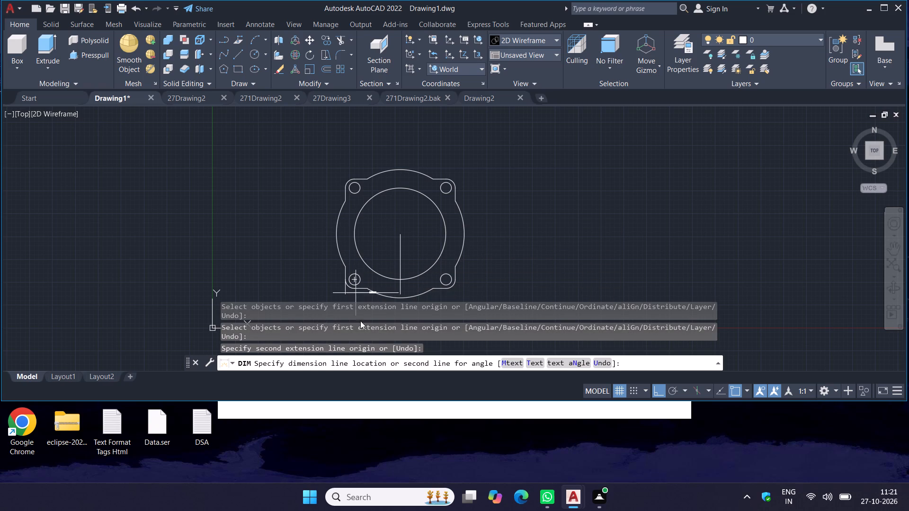
pyautogui.moveTo(360, 321); pyautogui.dragTo(372, 250)
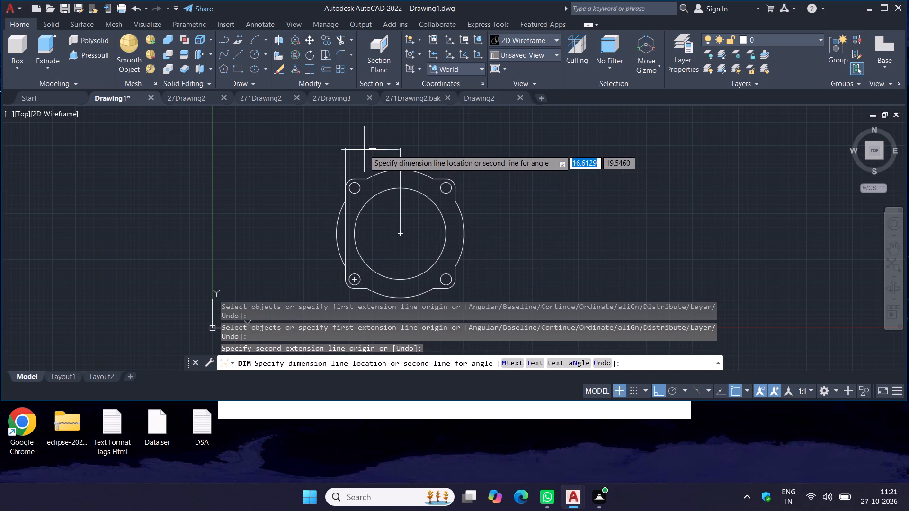
pyautogui.moveTo(364, 150); pyautogui.dragTo(428, 187)
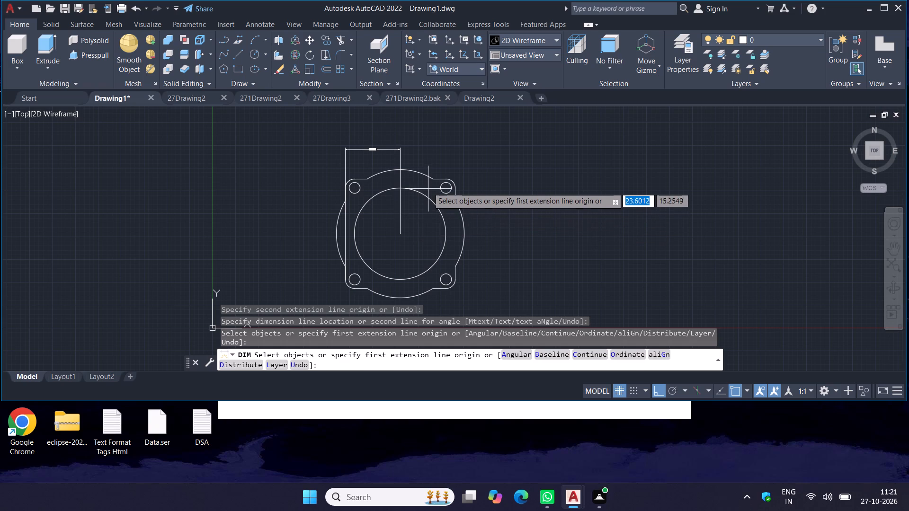
# Dimension the vertical distance from the straight top edge to the flange centre, placing it to the right of the flange.
pyautogui.moveTo(428, 187); pyautogui.dragTo(431, 179)
pyautogui.moveTo(431, 179); pyautogui.dragTo(387, 239)
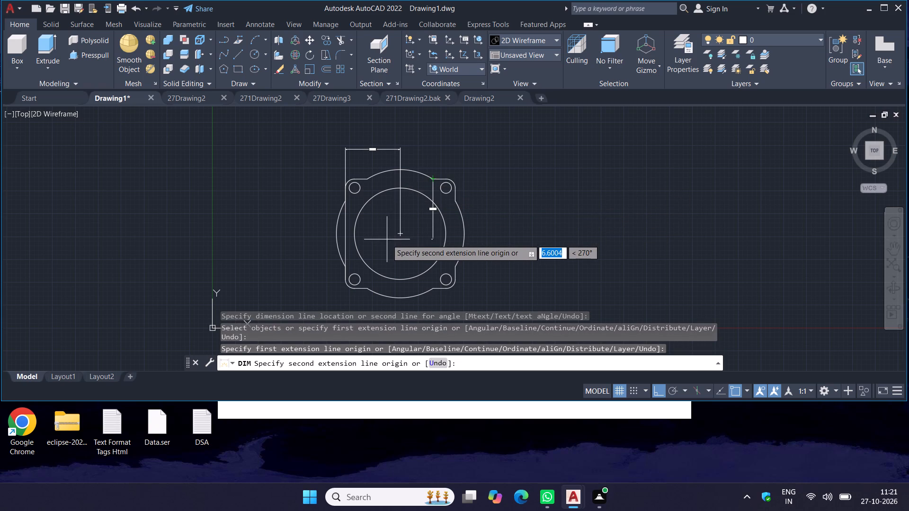
pyautogui.moveTo(387, 239); pyautogui.dragTo(400, 231)
pyautogui.moveTo(400, 231); pyautogui.dragTo(415, 231)
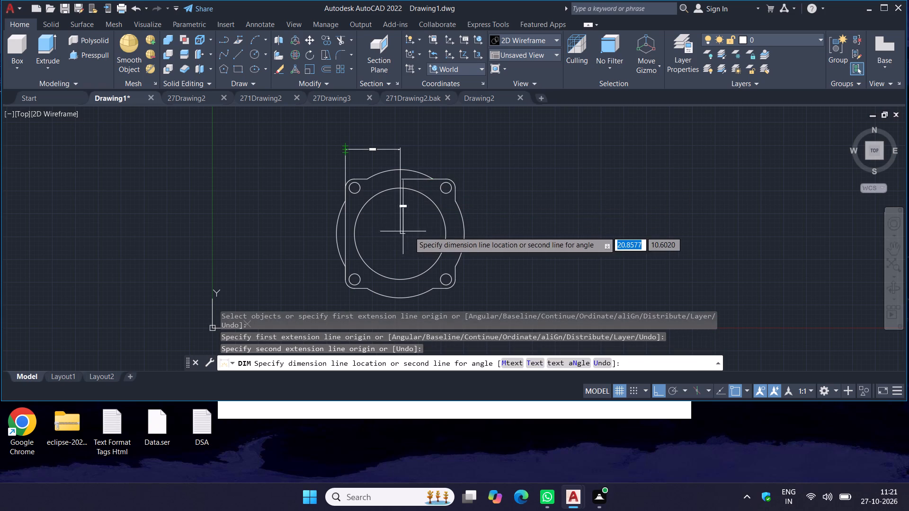
pyautogui.moveTo(415, 231); pyautogui.dragTo(489, 232)
pyautogui.moveTo(489, 232); pyautogui.dragTo(501, 232)
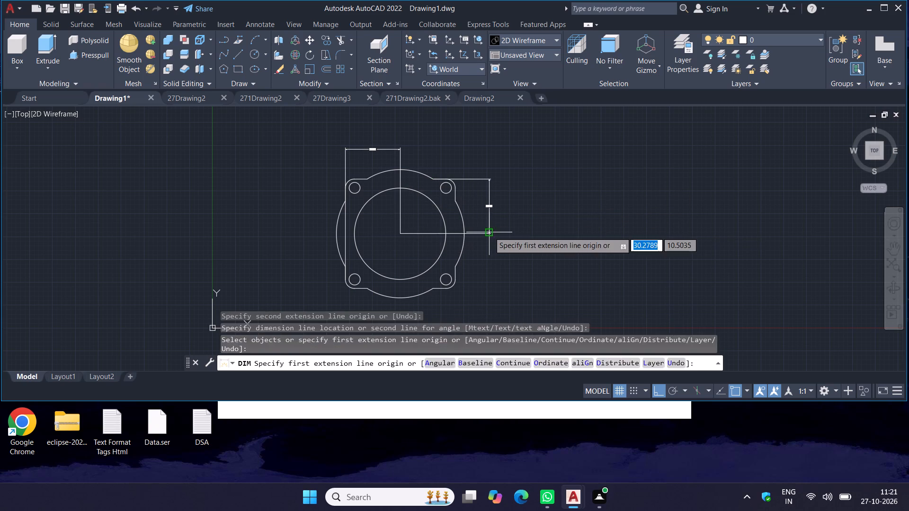
pyautogui.moveTo(501, 232); pyautogui.dragTo(515, 238)
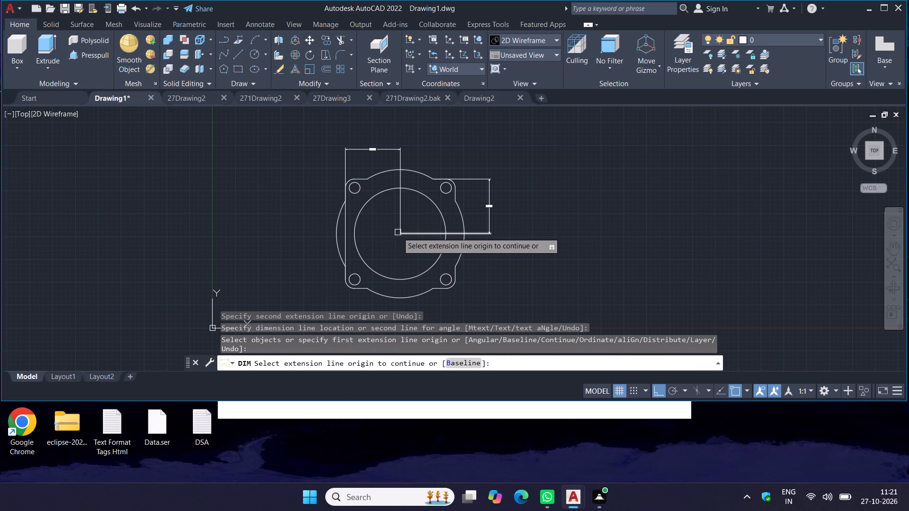
pyautogui.press('Return')
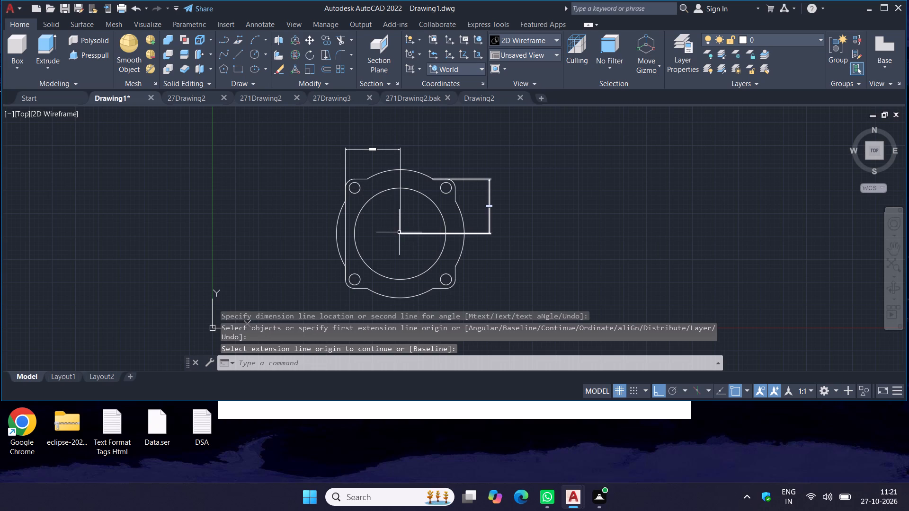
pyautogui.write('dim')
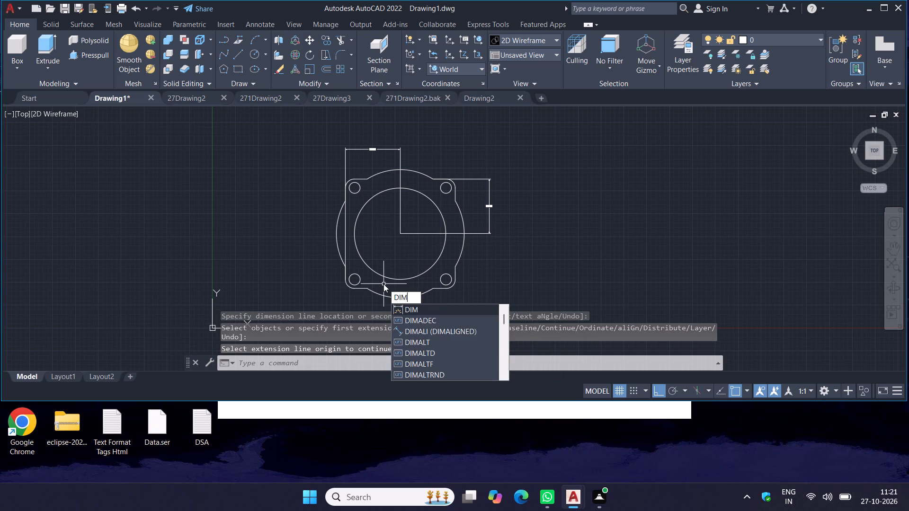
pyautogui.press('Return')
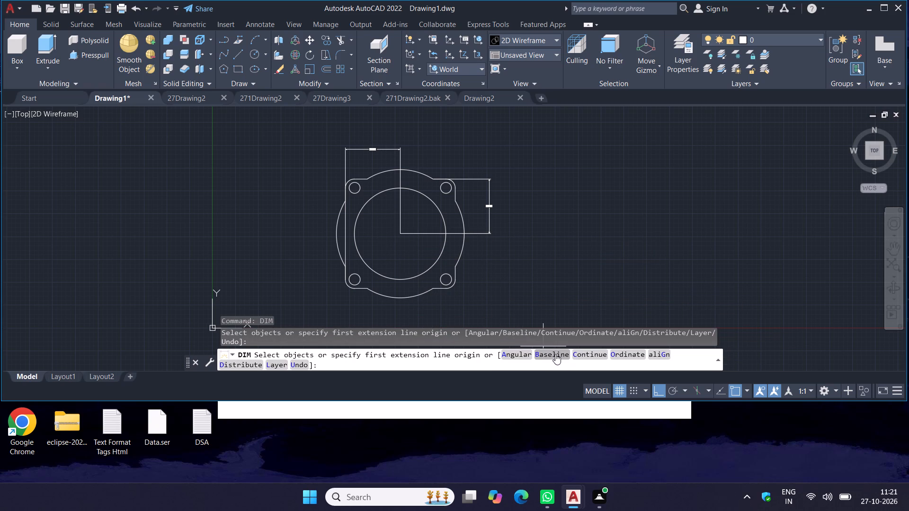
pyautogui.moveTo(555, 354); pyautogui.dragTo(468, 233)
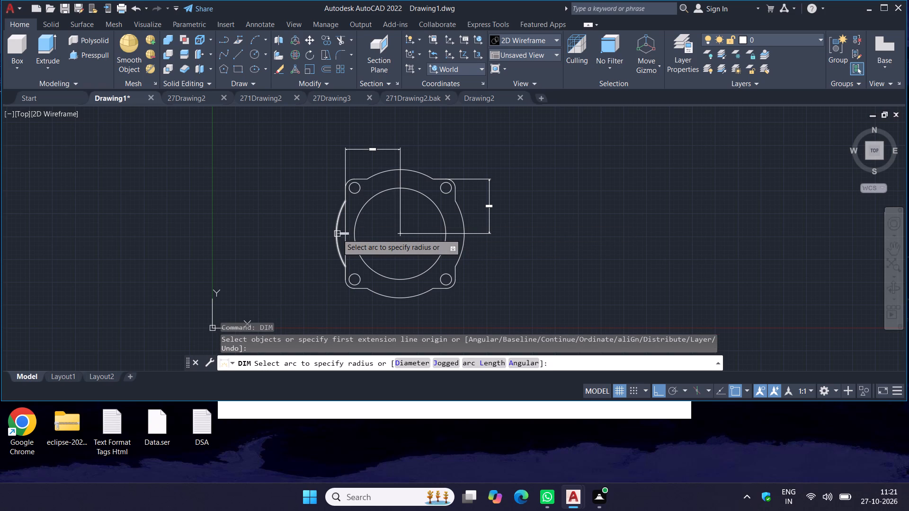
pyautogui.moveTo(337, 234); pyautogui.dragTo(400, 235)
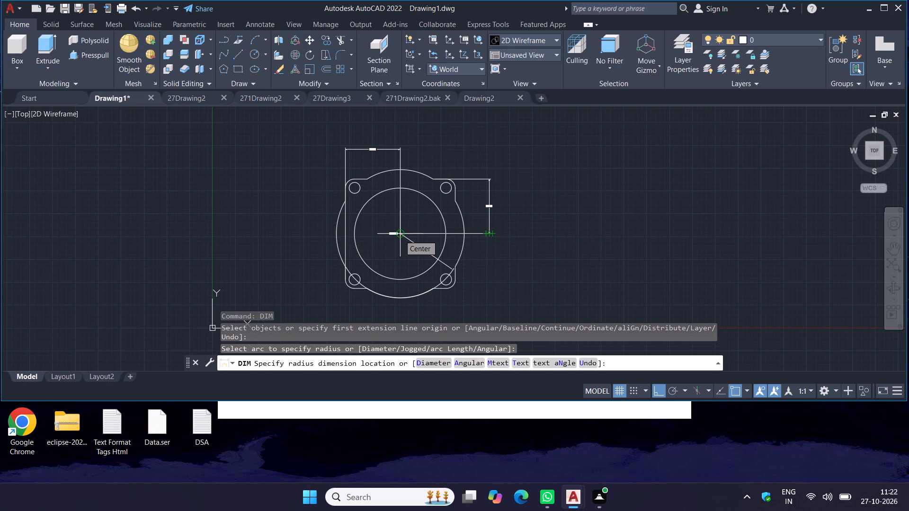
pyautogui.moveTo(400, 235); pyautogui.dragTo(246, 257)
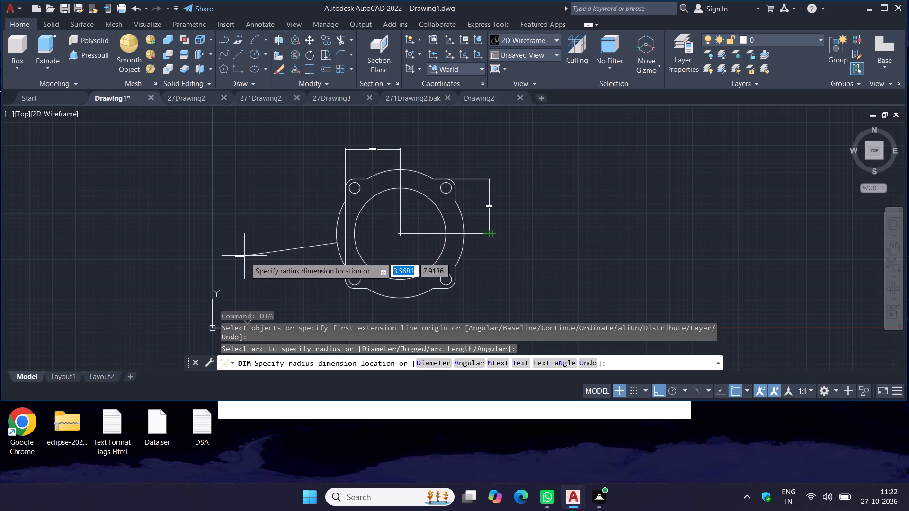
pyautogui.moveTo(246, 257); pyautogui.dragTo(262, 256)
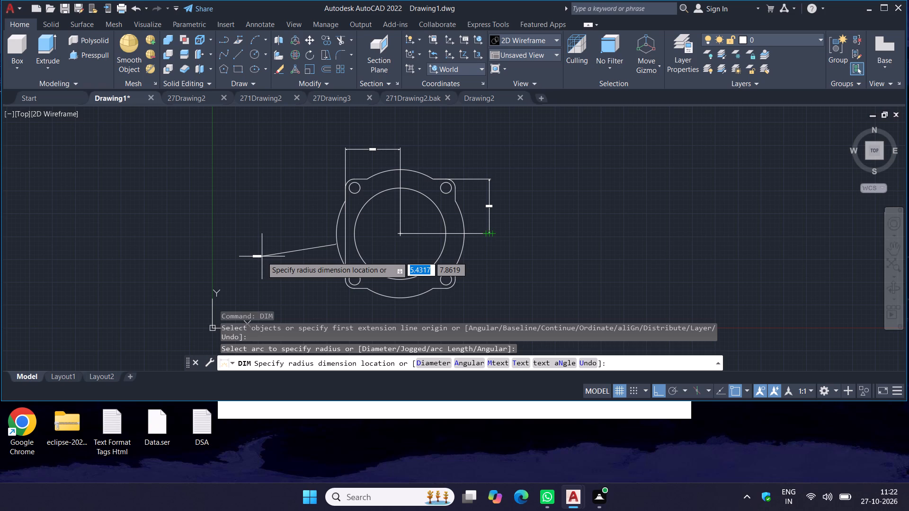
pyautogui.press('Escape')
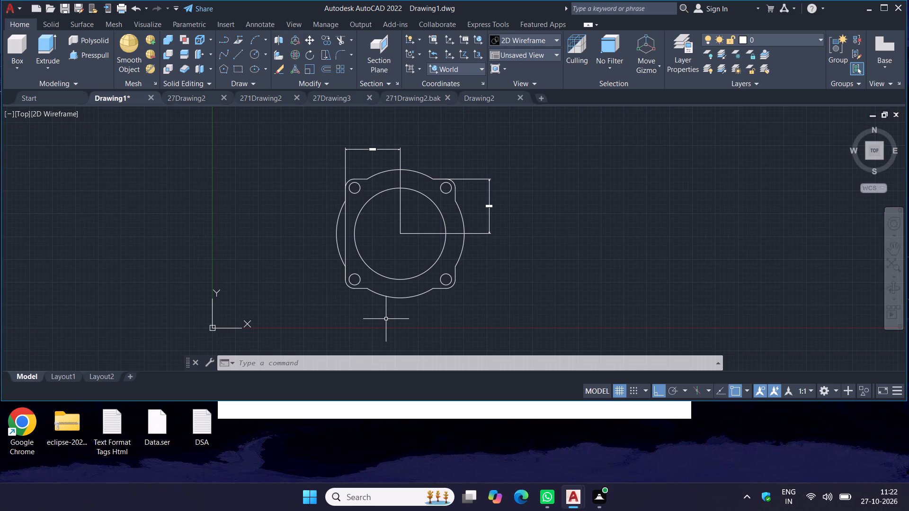
# Add a radius dimension to the flange's lower-right corner fillet, with "4 *" on a line above the value, placed just outside the corner.
pyautogui.press('d')
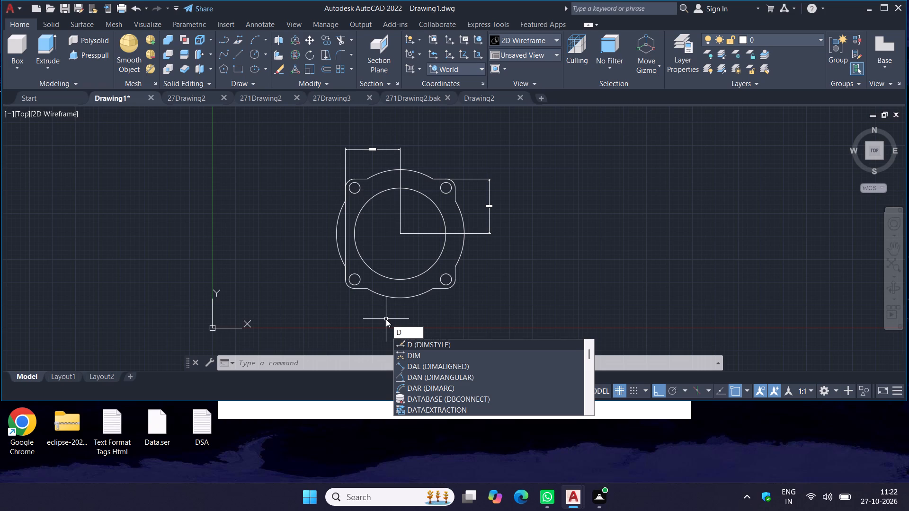
pyautogui.press('r')
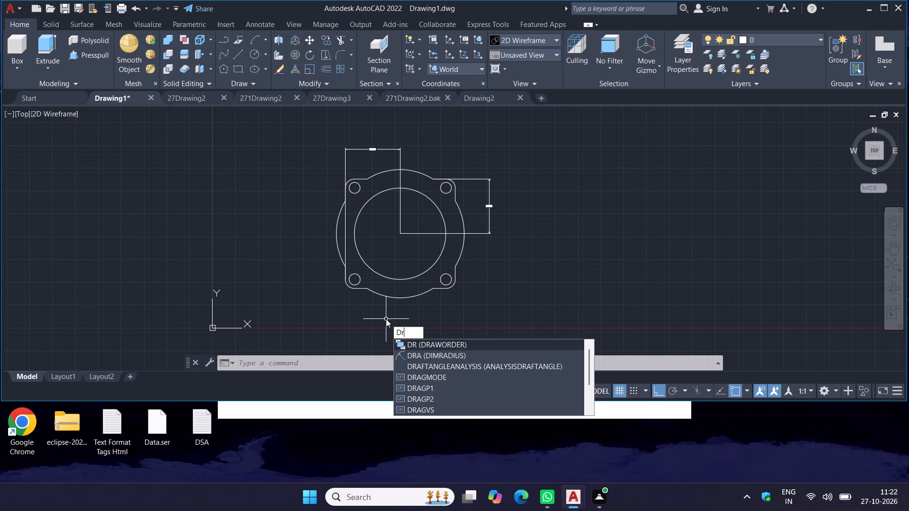
pyautogui.click(445, 353)
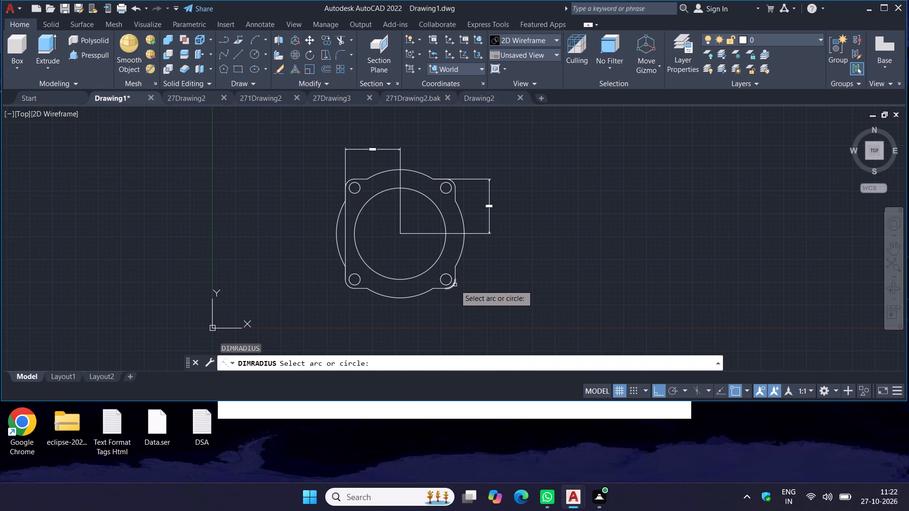
pyautogui.moveTo(455, 285); pyautogui.dragTo(500, 306)
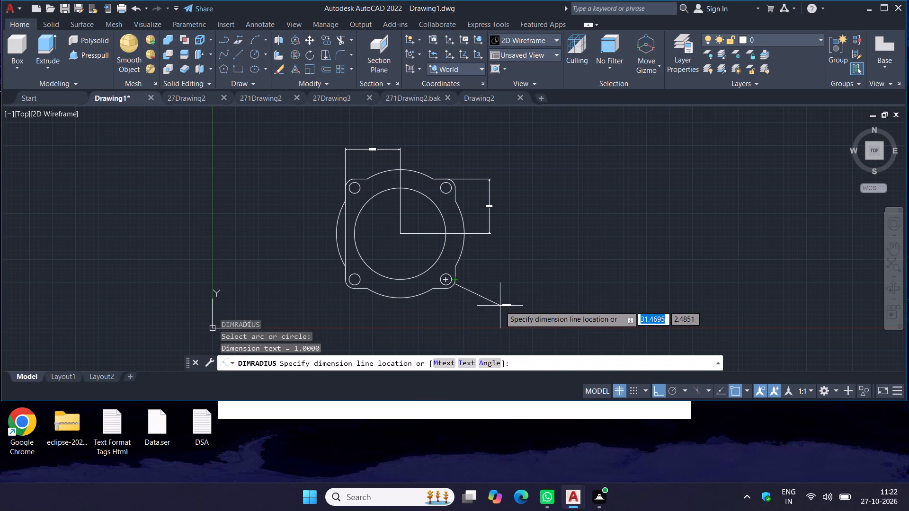
pyautogui.write('mtext')
pyautogui.press('Return')
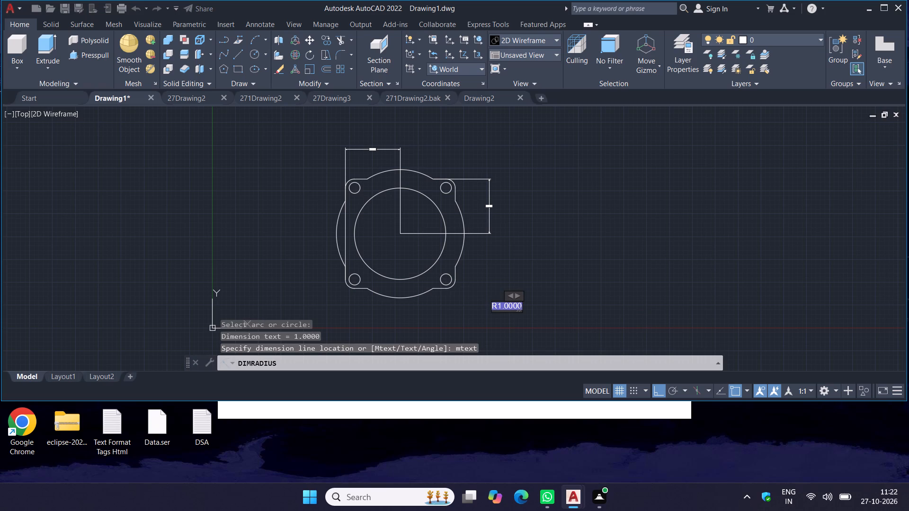
pyautogui.press('Return')
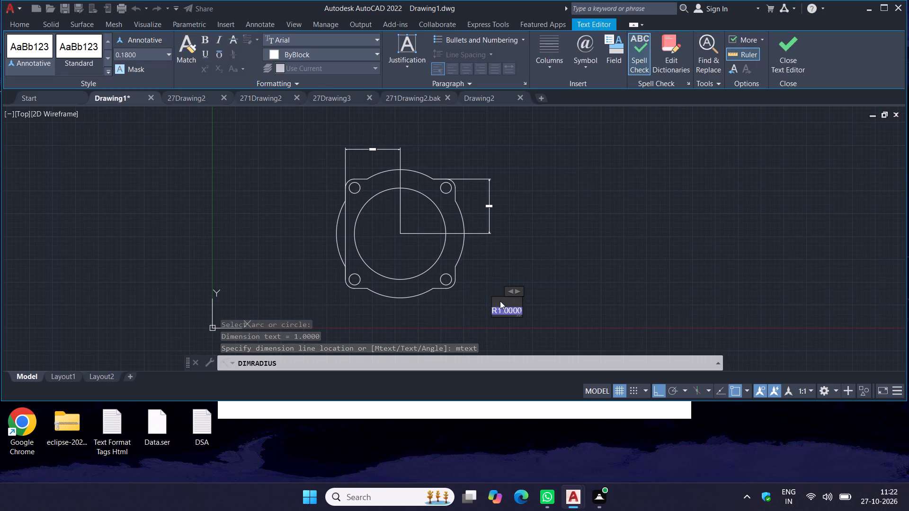
pyautogui.click(500, 300)
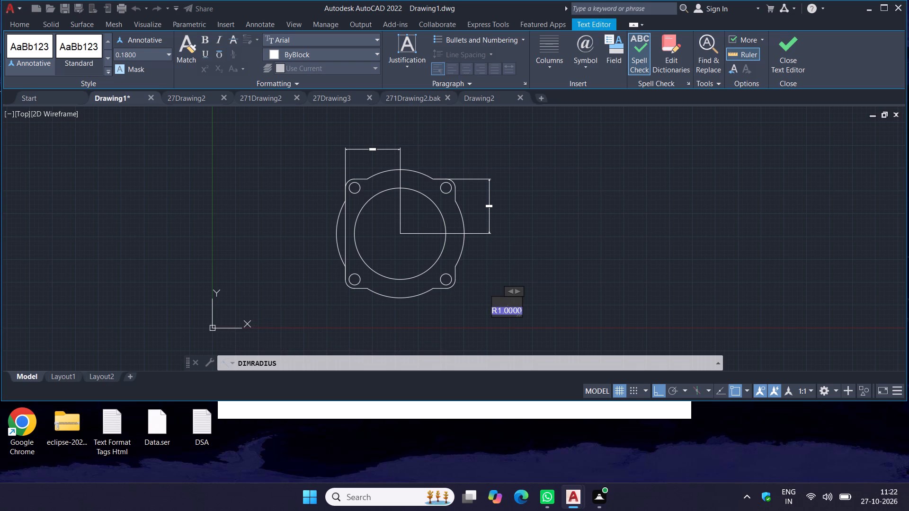
pyautogui.write('4 *')
pyautogui.click(530, 308)
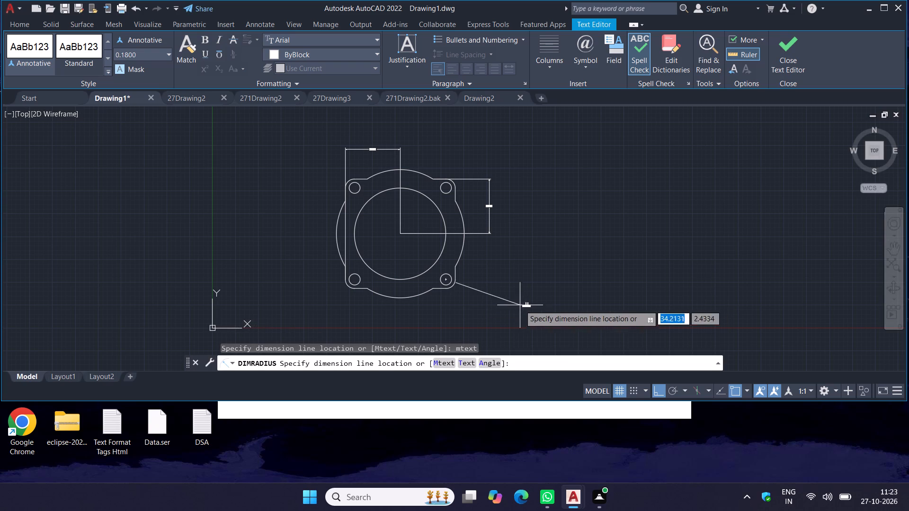
pyautogui.moveTo(465, 296); pyautogui.dragTo(549, 282)
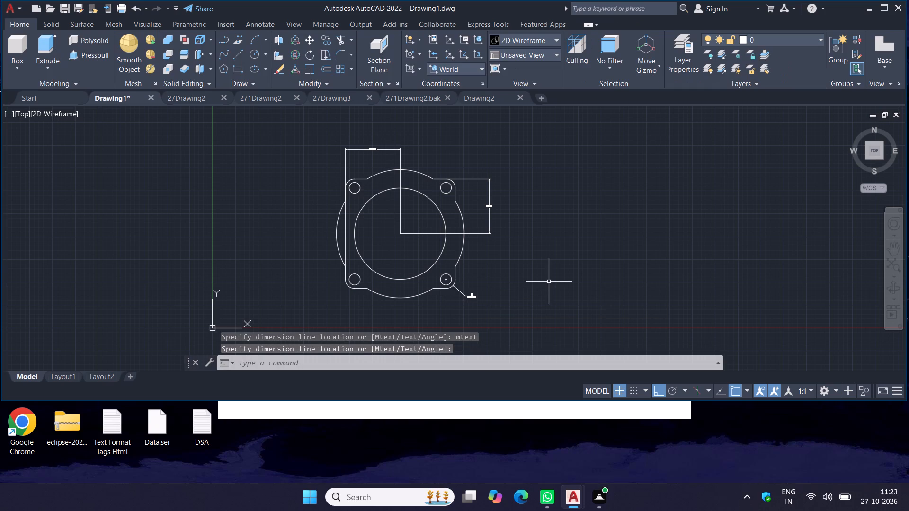
# Add a diameter dimension to the lower-right corner hole, with "4 *" on a line above the value, placed just outside the flange.
pyautogui.press('d')
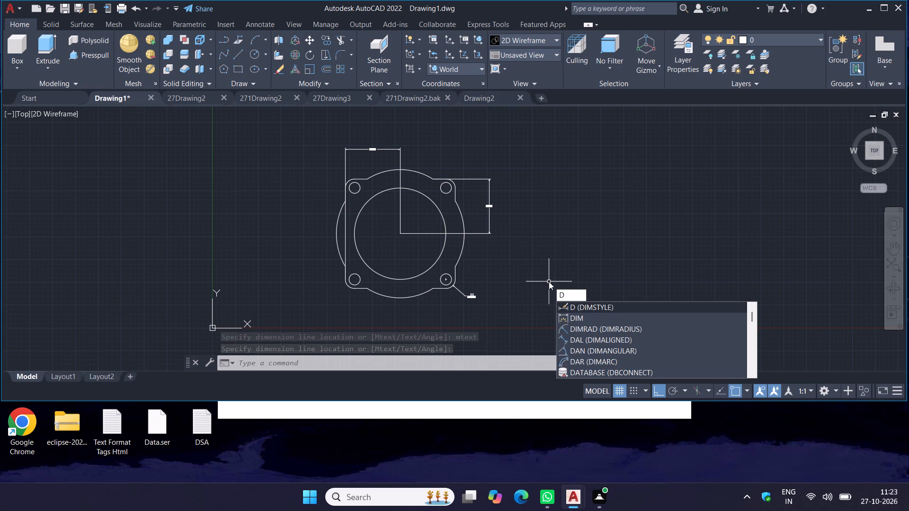
pyautogui.write('imd')
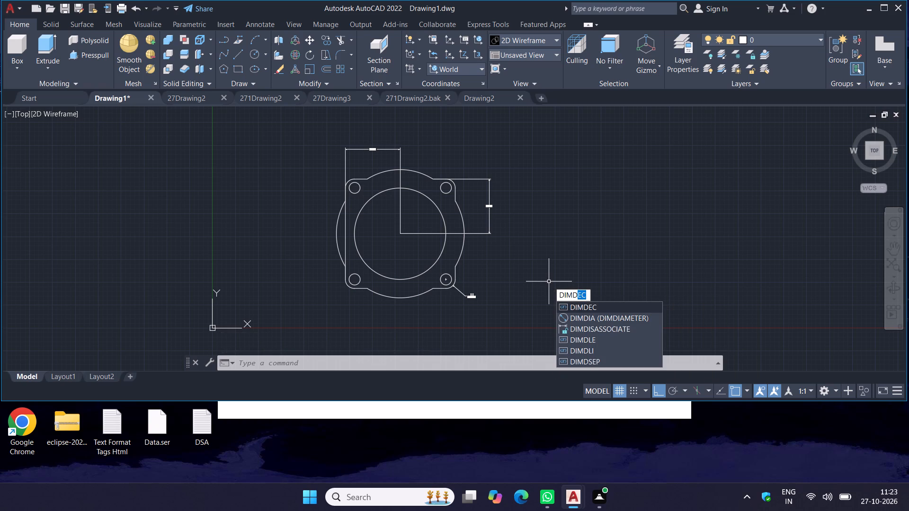
pyautogui.click(597, 318)
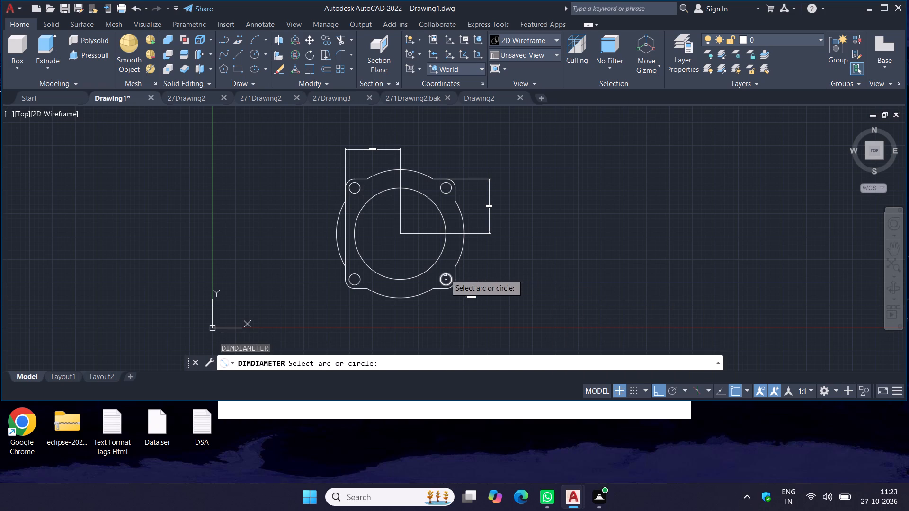
pyautogui.click(445, 274)
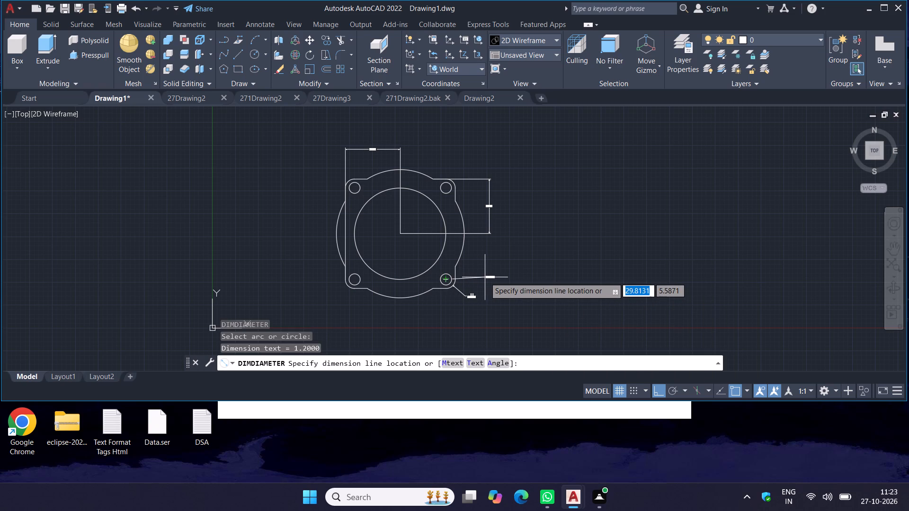
pyautogui.write('mtext')
pyautogui.press('Return')
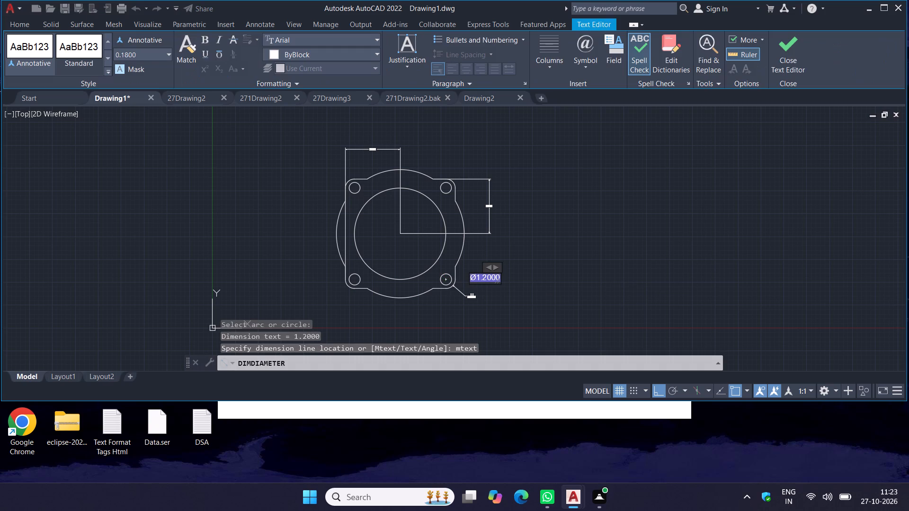
pyautogui.press('Return')
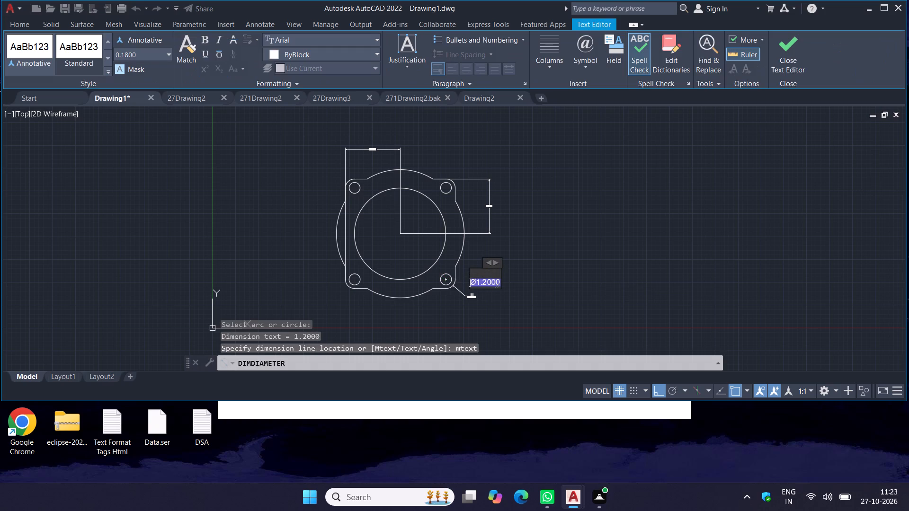
pyautogui.click(482, 274)
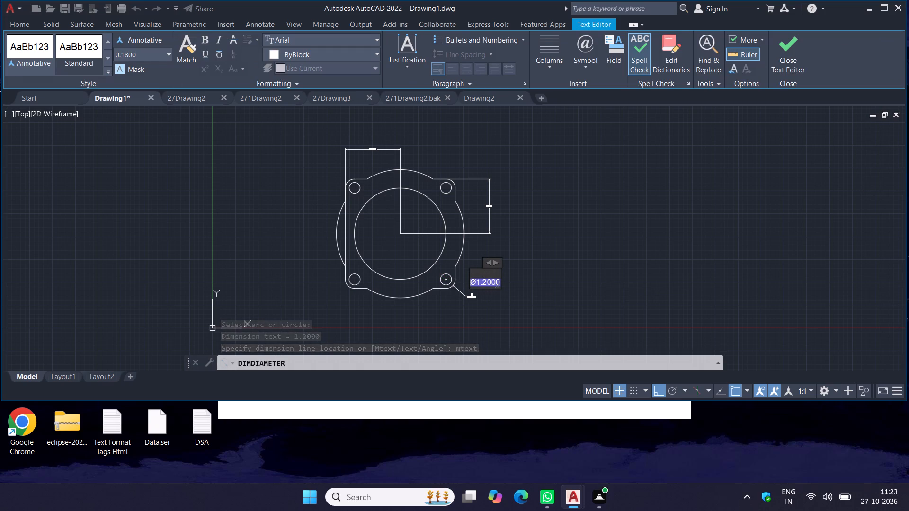
pyautogui.write('4 *')
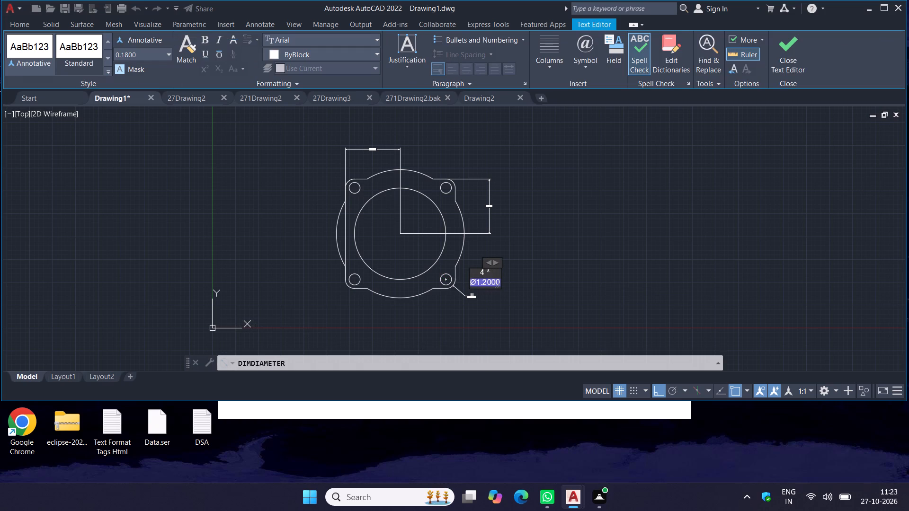
pyautogui.click(504, 285)
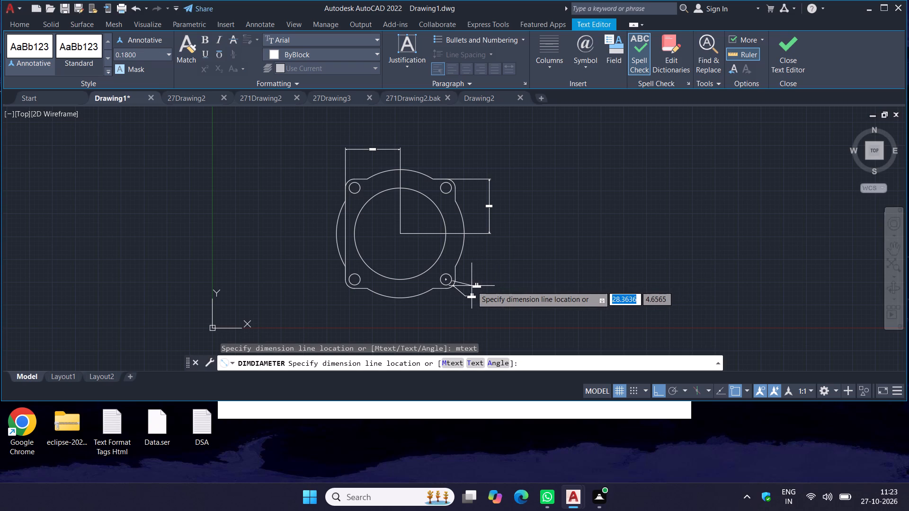
pyautogui.moveTo(472, 286); pyautogui.dragTo(553, 257)
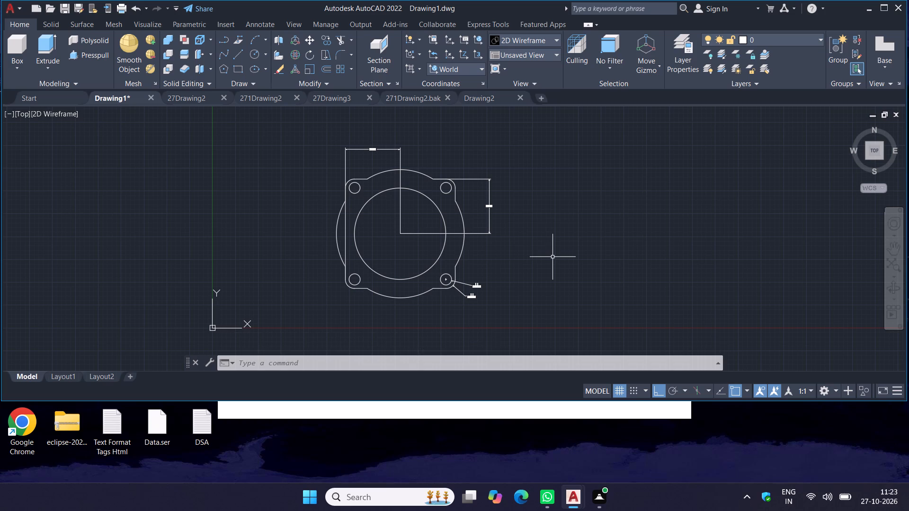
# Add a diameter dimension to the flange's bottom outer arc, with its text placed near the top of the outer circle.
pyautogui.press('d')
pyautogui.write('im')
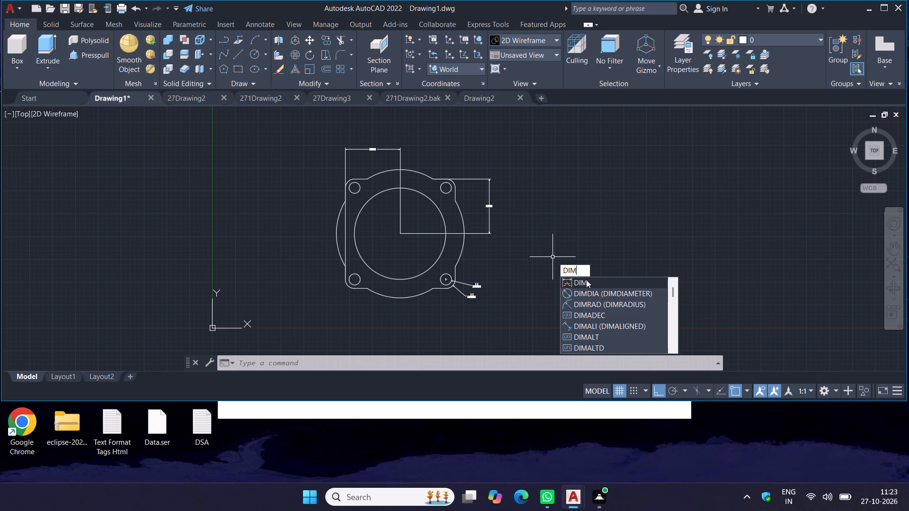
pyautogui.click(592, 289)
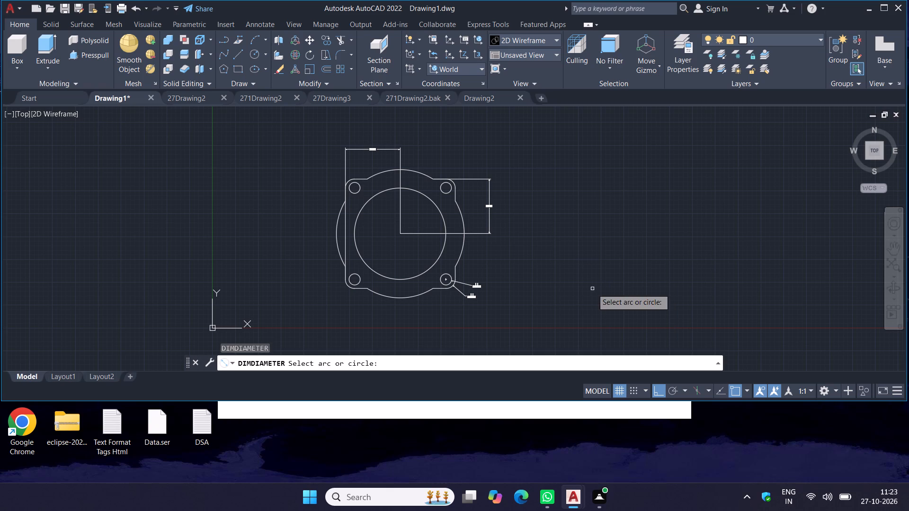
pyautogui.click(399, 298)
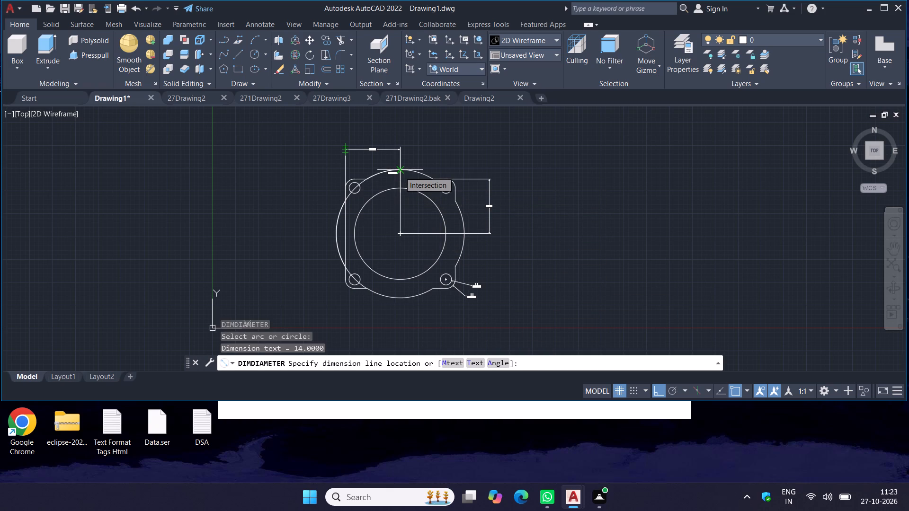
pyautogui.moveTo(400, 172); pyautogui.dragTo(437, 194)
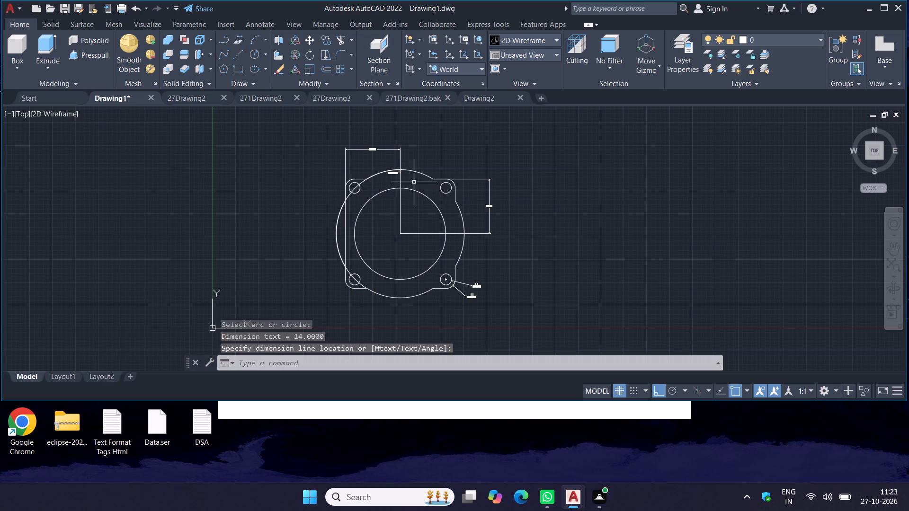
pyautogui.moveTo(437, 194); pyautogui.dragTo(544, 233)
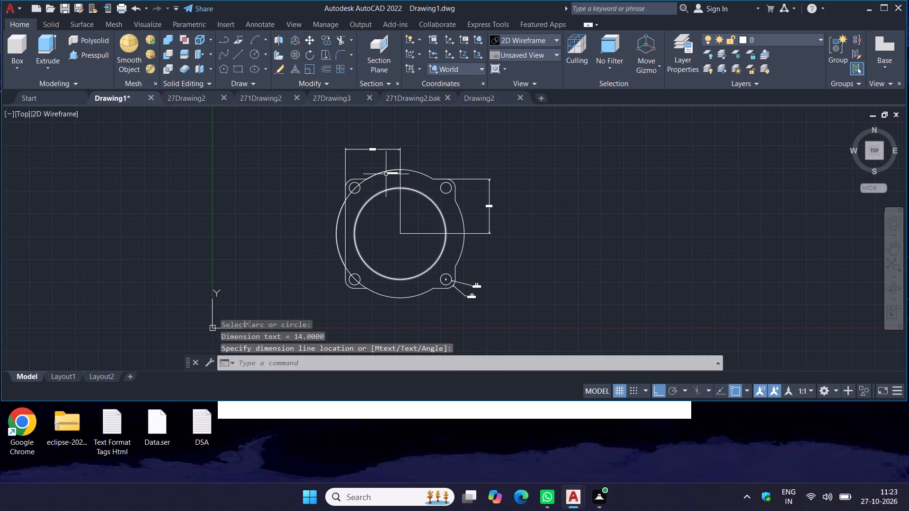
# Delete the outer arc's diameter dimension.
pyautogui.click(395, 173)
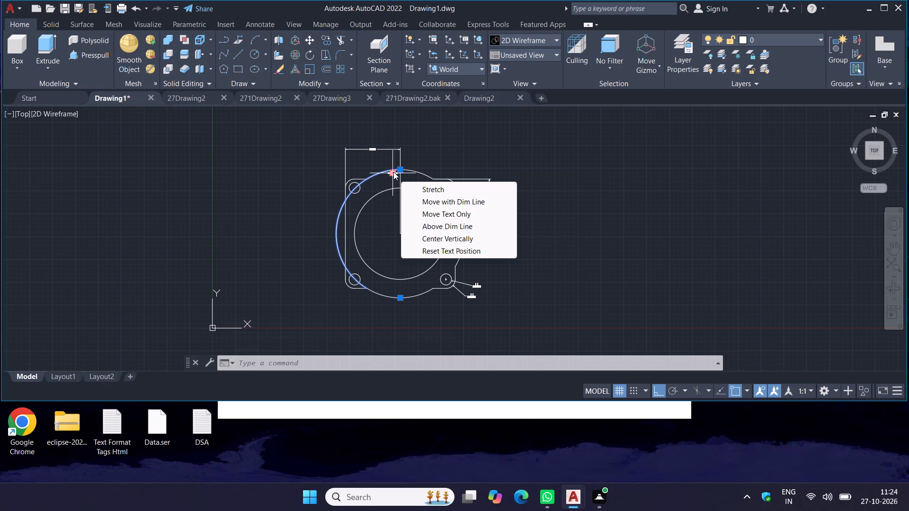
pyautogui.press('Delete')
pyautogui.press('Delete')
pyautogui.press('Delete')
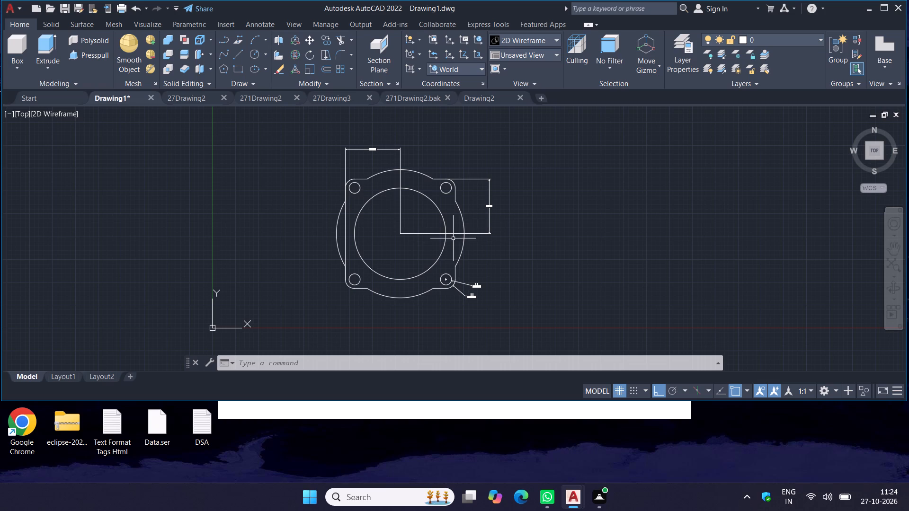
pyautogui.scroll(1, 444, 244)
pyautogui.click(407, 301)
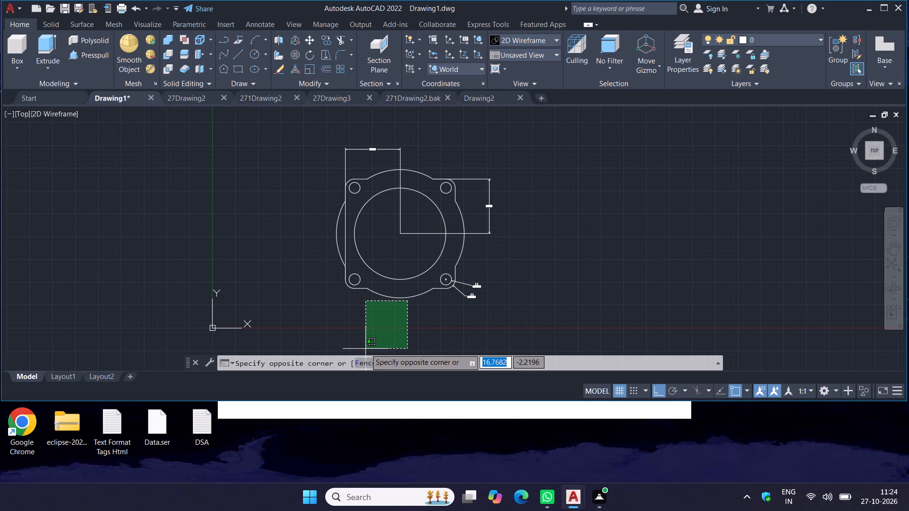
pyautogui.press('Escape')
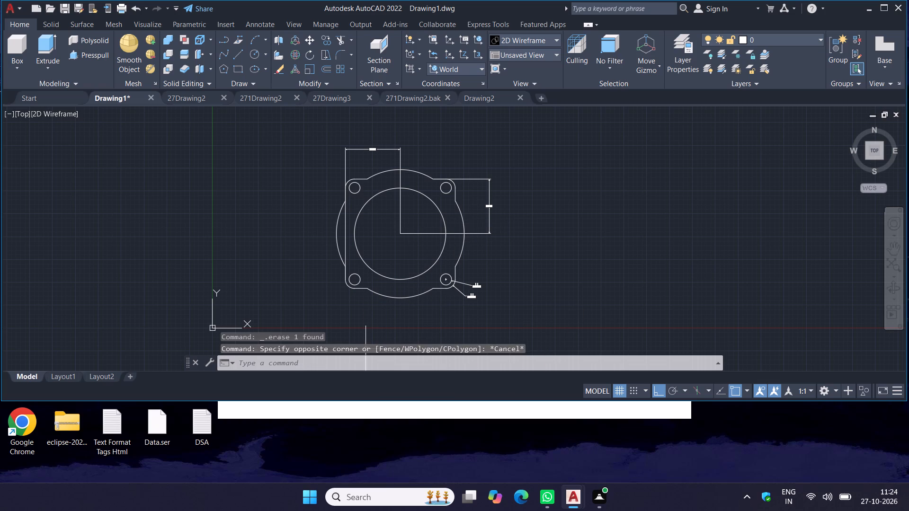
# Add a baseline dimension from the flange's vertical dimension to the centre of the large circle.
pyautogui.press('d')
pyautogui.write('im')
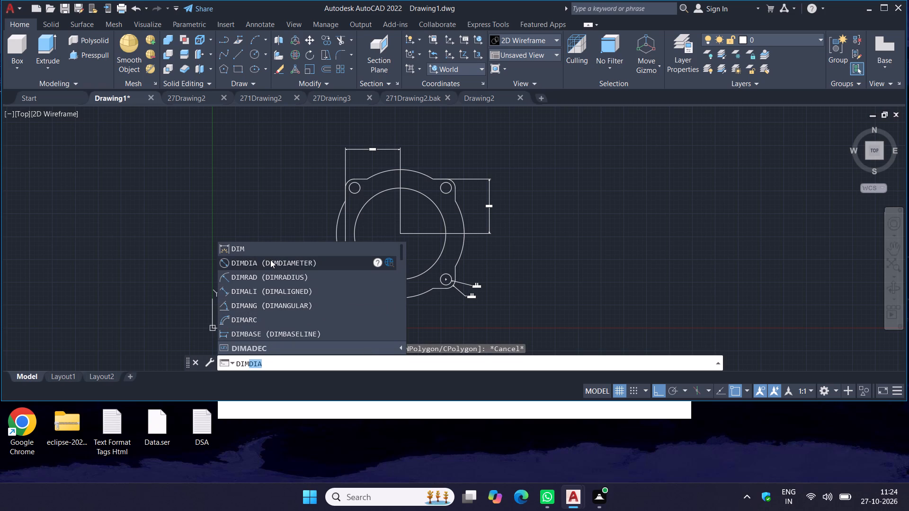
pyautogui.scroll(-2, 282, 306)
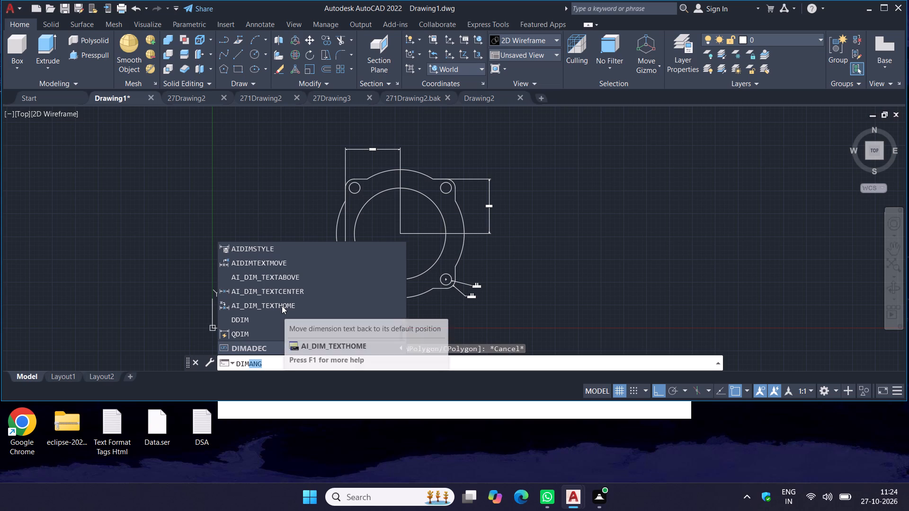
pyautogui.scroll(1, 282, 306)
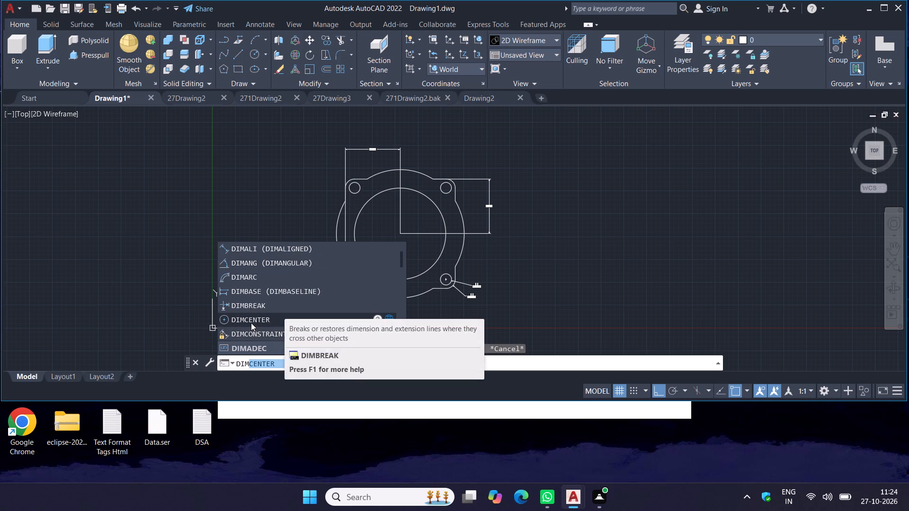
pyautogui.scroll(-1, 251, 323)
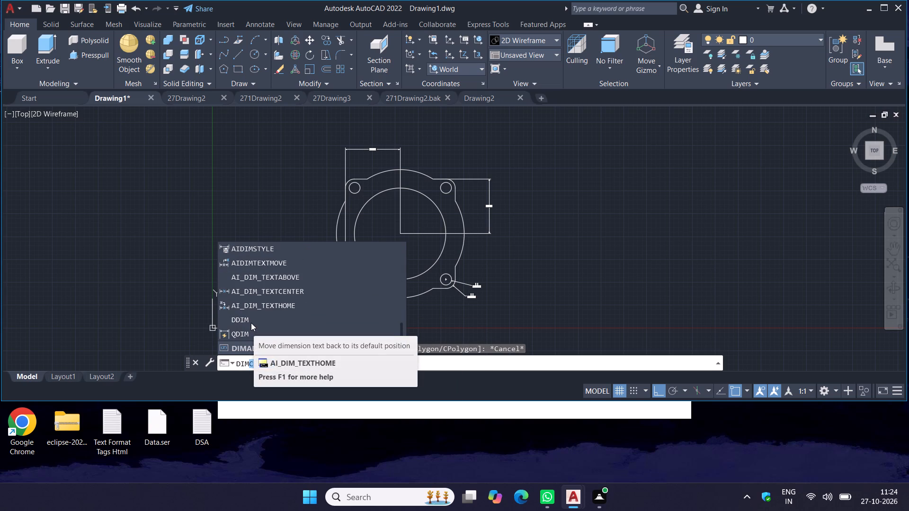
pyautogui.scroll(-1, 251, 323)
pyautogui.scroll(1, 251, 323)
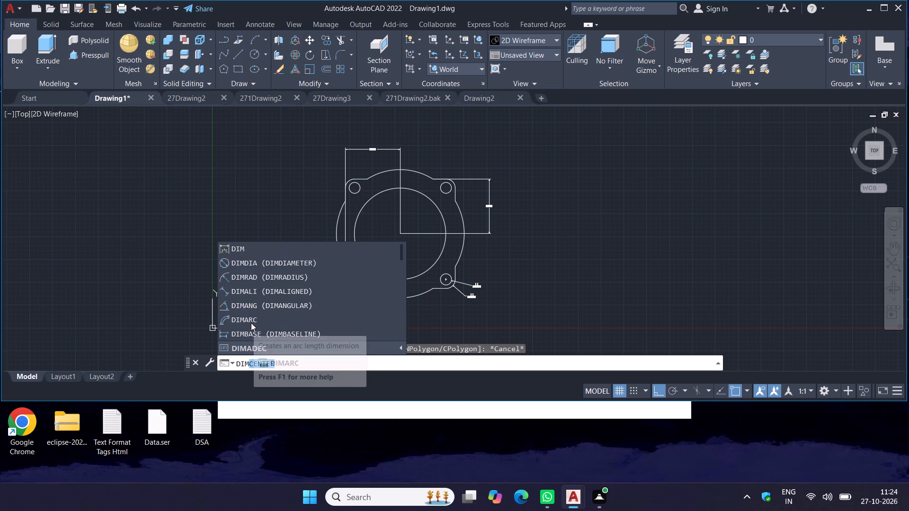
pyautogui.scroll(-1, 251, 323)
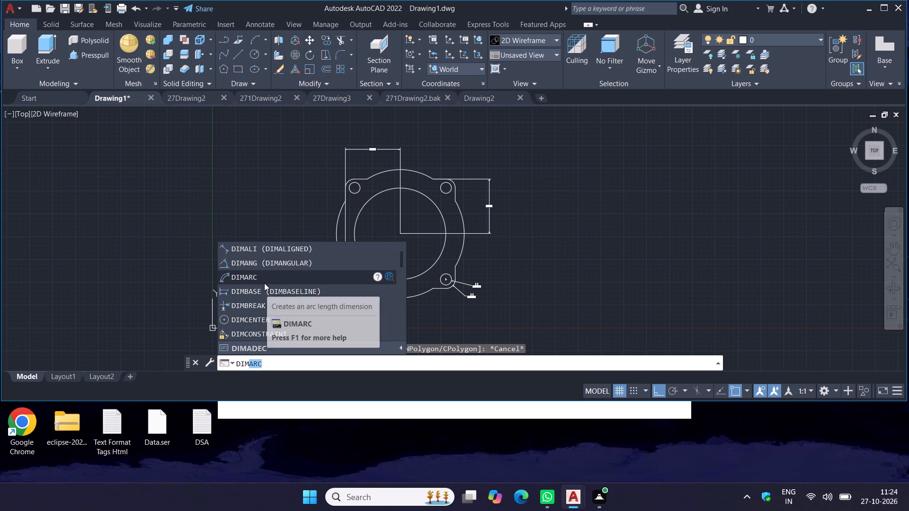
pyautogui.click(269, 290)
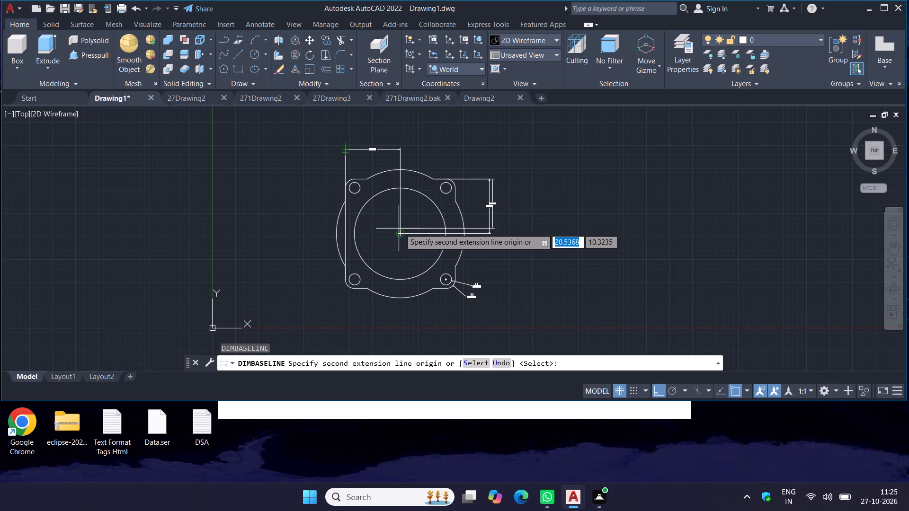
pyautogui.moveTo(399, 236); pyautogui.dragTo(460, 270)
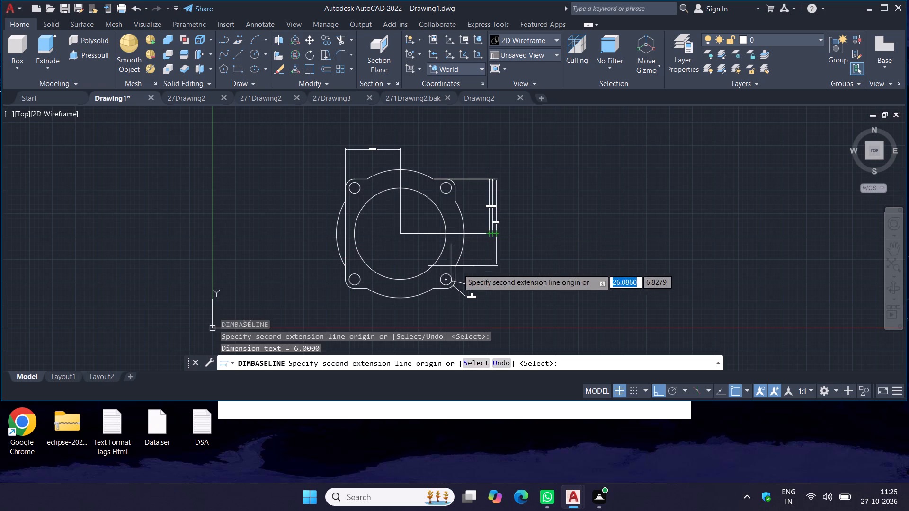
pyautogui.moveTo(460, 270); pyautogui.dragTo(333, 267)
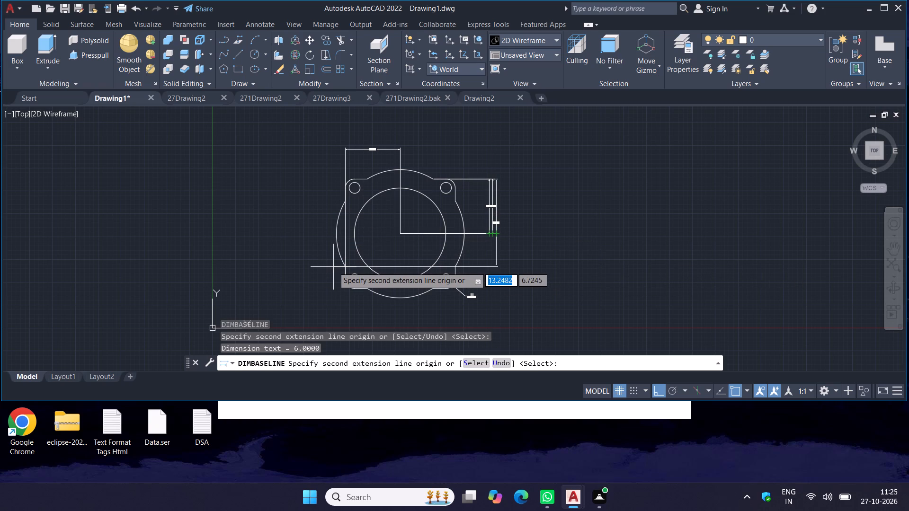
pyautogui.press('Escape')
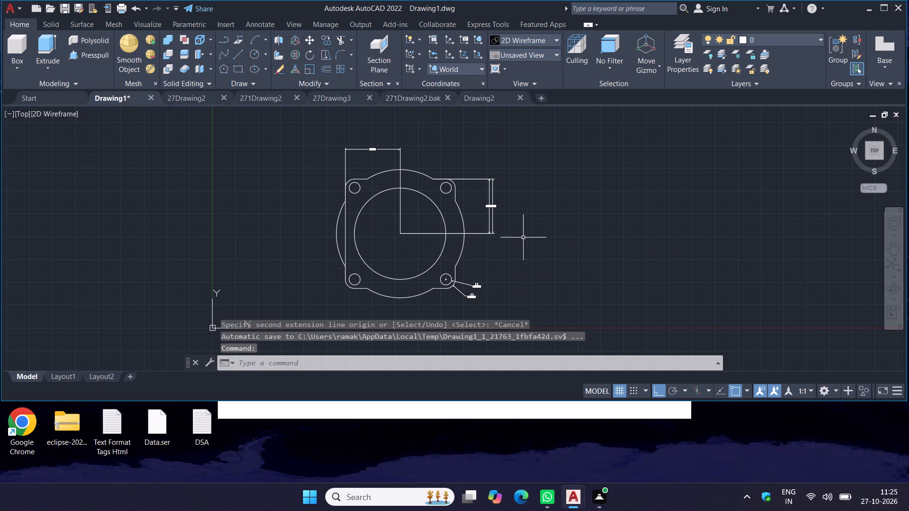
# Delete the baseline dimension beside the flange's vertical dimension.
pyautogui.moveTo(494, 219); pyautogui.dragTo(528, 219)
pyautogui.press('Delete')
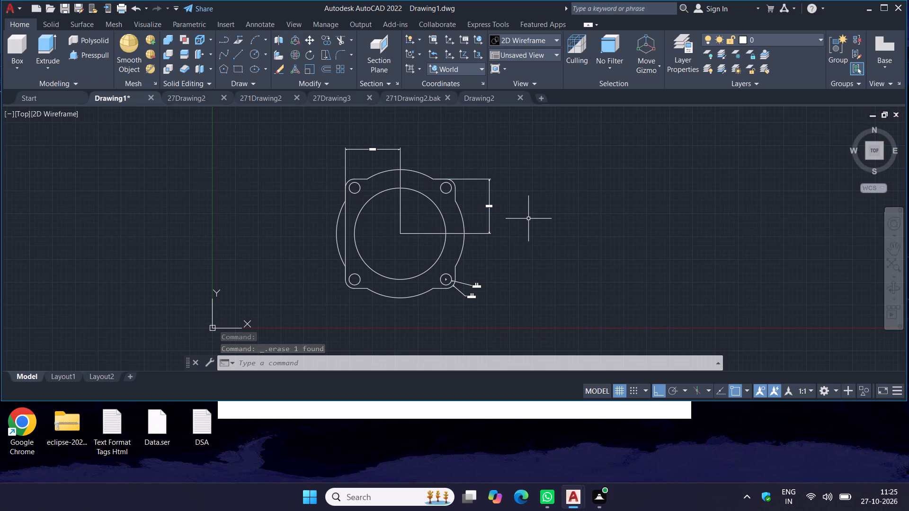
# Save the drawing in the Documents folder under the file name 27Drawing4.dwg.
pyautogui.hotkey('ctrl', 's')
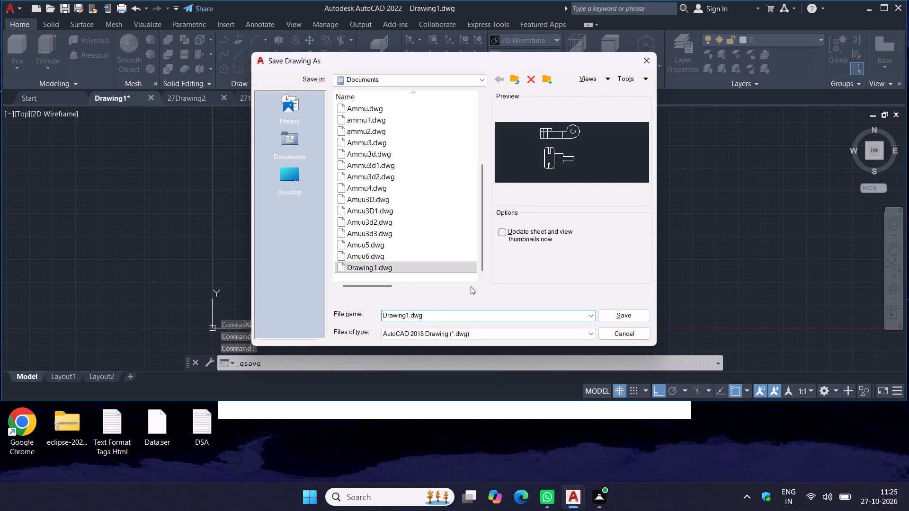
pyautogui.click(433, 311)
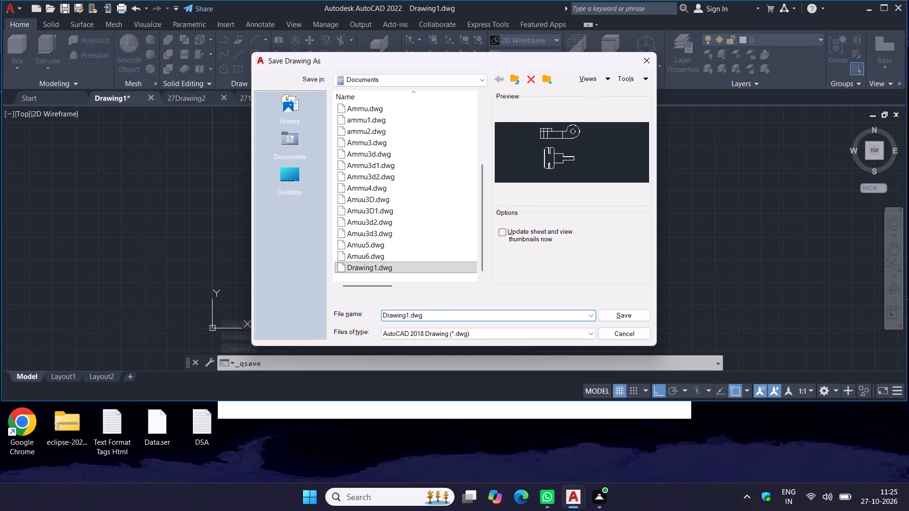
pyautogui.press('Left')
pyautogui.press('Left')
pyautogui.press('Left')
pyautogui.press('Left')
pyautogui.press('Left')
pyautogui.press('Left')
pyautogui.press('Left')
pyautogui.press('Left')
pyautogui.press('Left')
pyautogui.press('Left')
pyautogui.press('Left')
pyautogui.press('Left')
pyautogui.press('Left')
pyautogui.write('27')
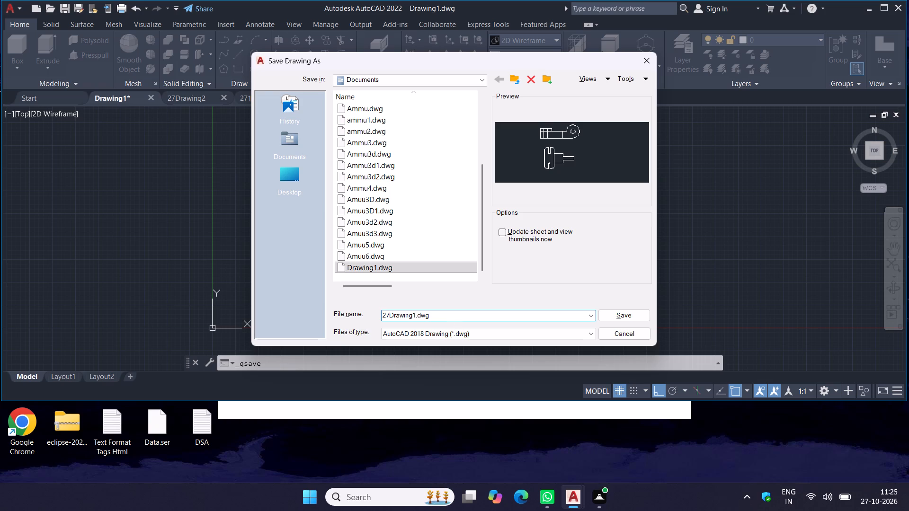
pyautogui.click(417, 311)
pyautogui.click(413, 315)
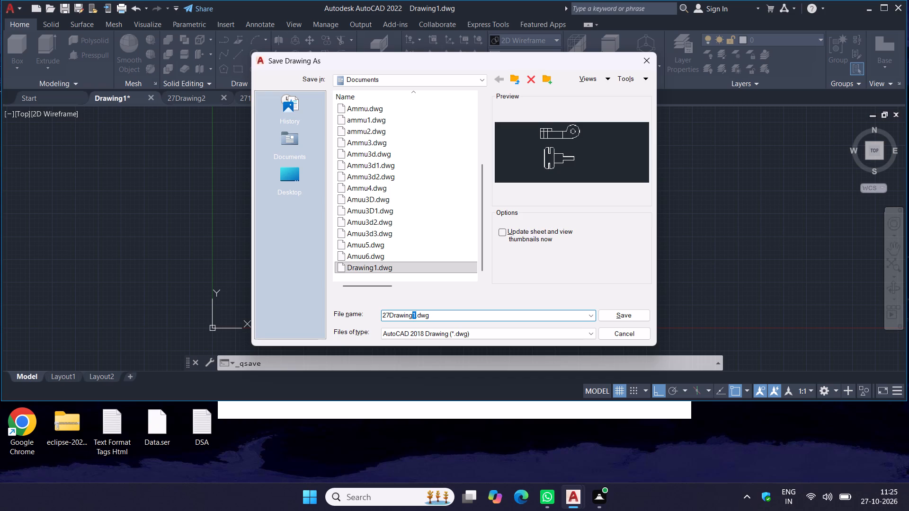
pyautogui.press('BackSpace')
pyautogui.press('4')
pyautogui.scroll(-4, 401, 247)
pyautogui.scroll(5, 401, 247)
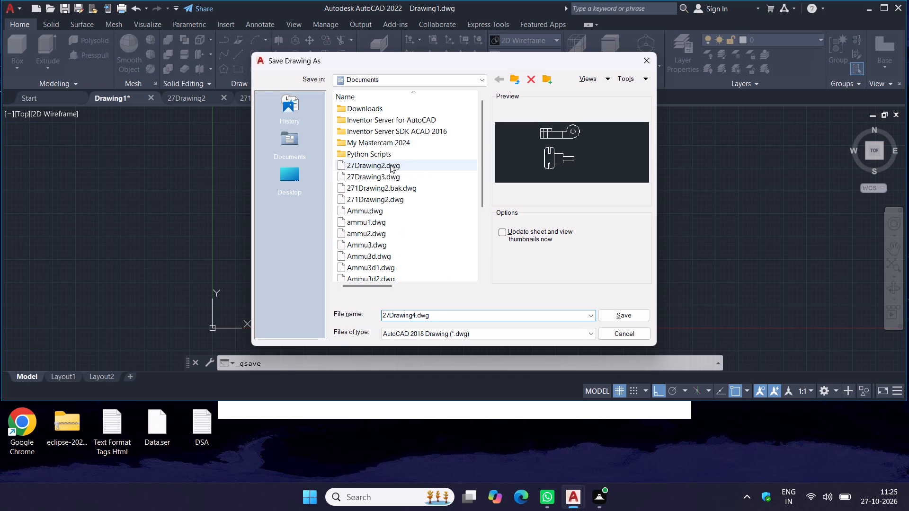
pyautogui.click(623, 318)
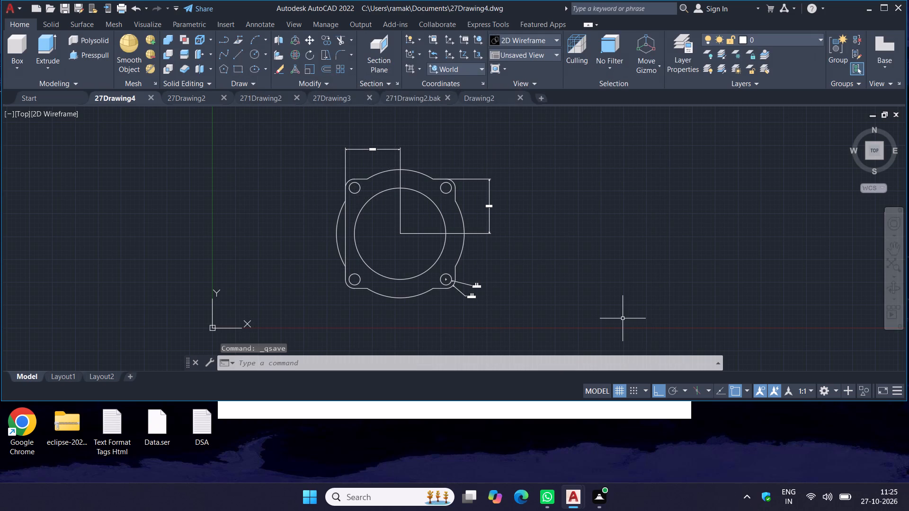
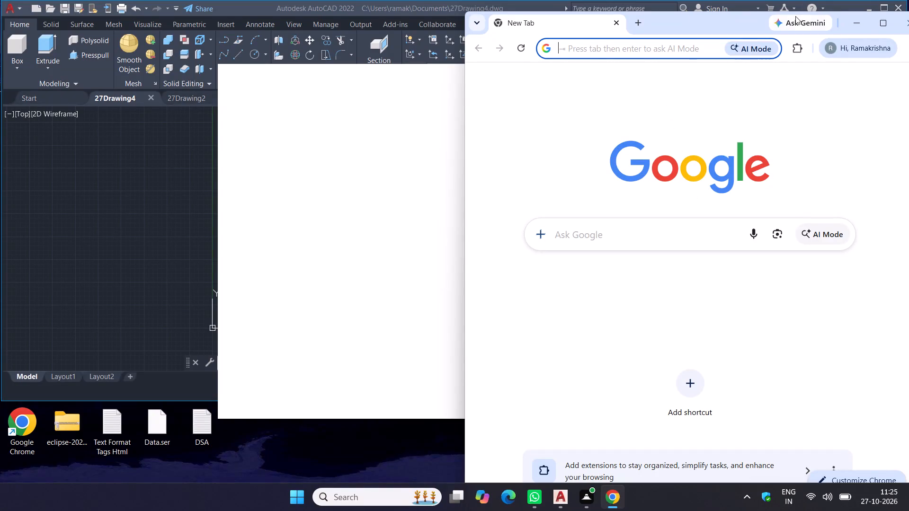
# In Google Chrome, search Google for "image to pdf" and open iLovePDF's JPG to PDF converter.
pyautogui.click(874, 20)
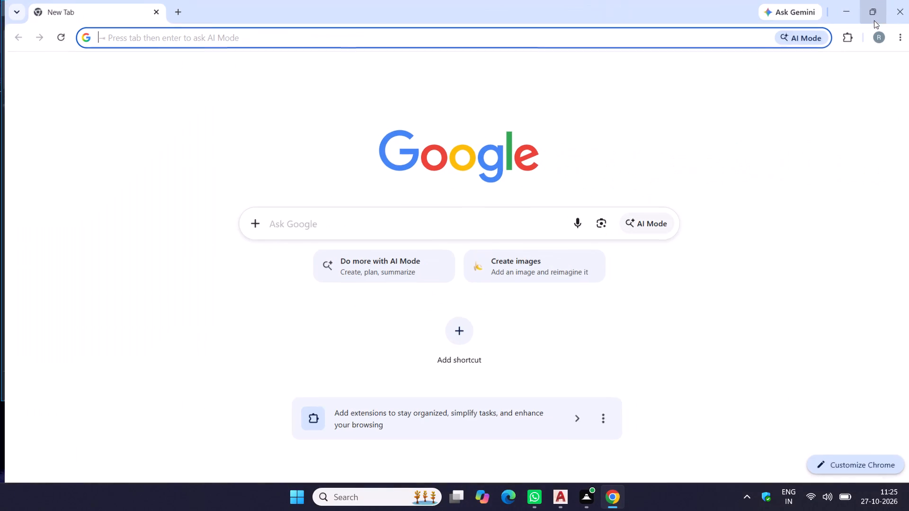
pyautogui.click(282, 224)
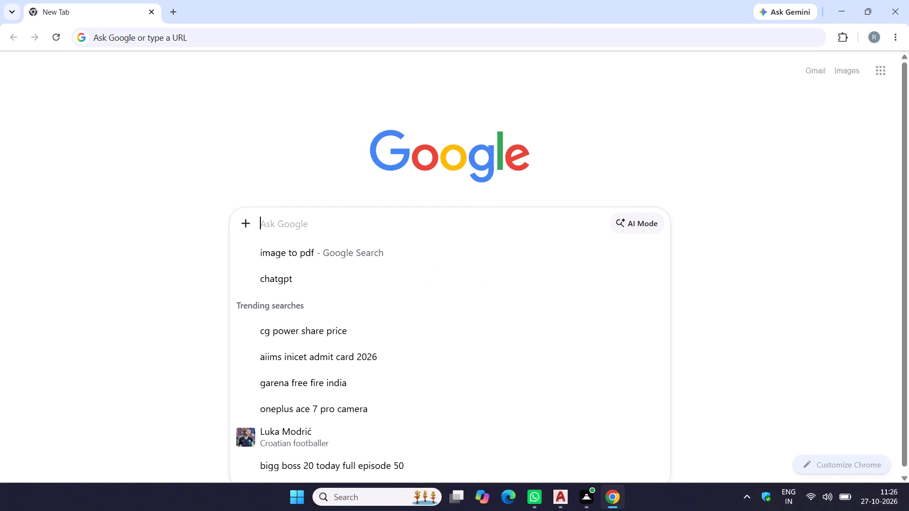
pyautogui.click(288, 256)
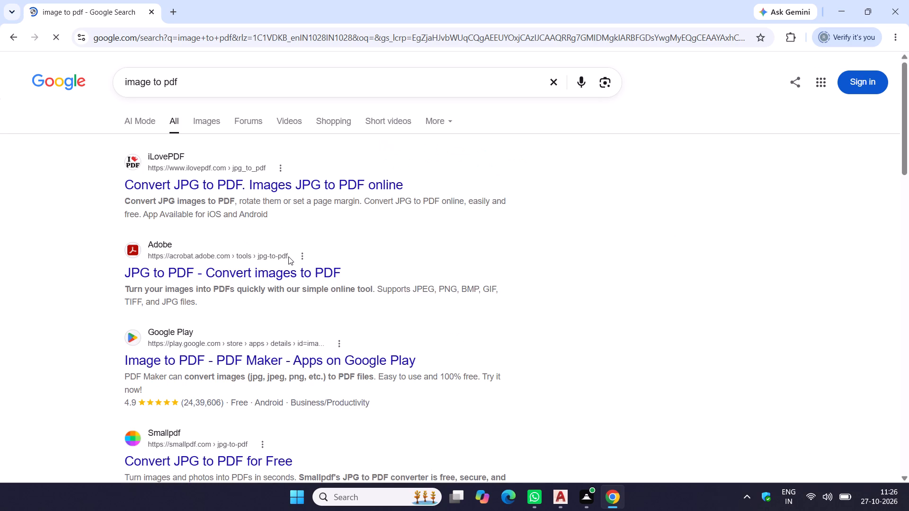
pyautogui.doubleClick(271, 184)
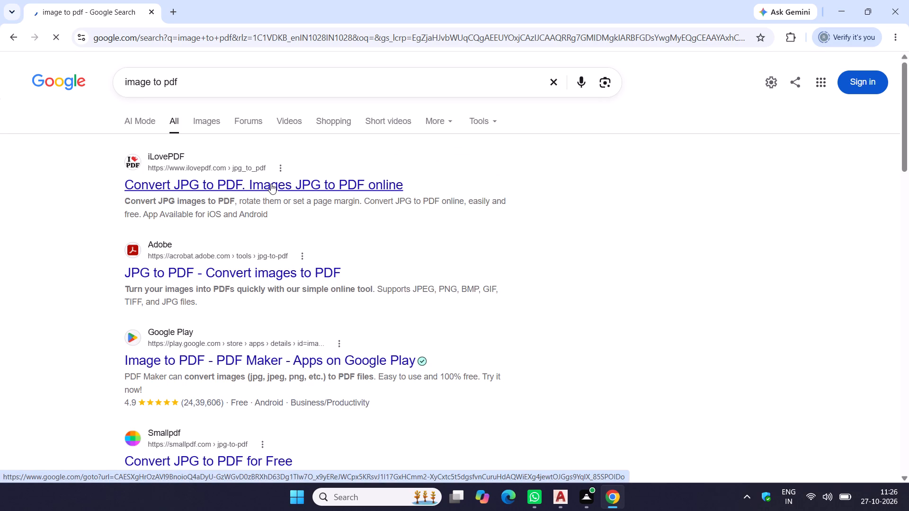
pyautogui.click(271, 184)
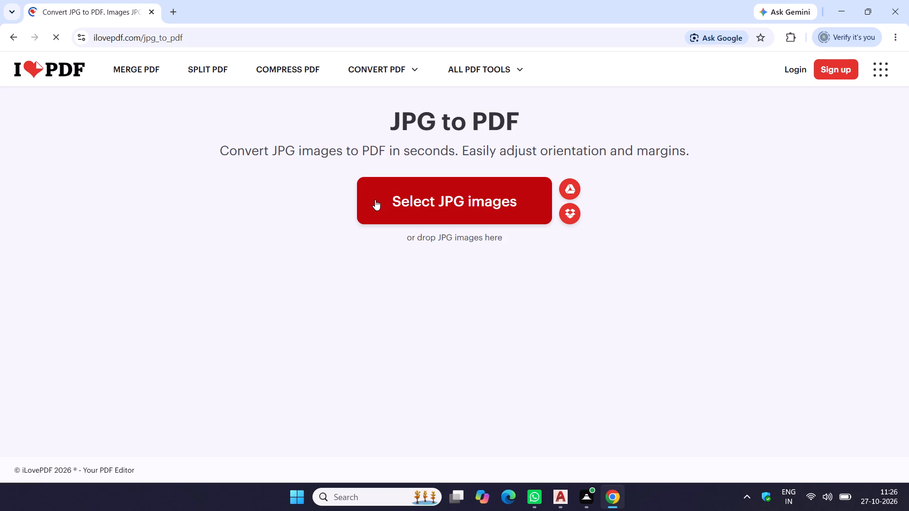
# Load the 27drawing3 JPEG from the Downloads folder into the JPG to PDF converter.
pyautogui.click(375, 200)
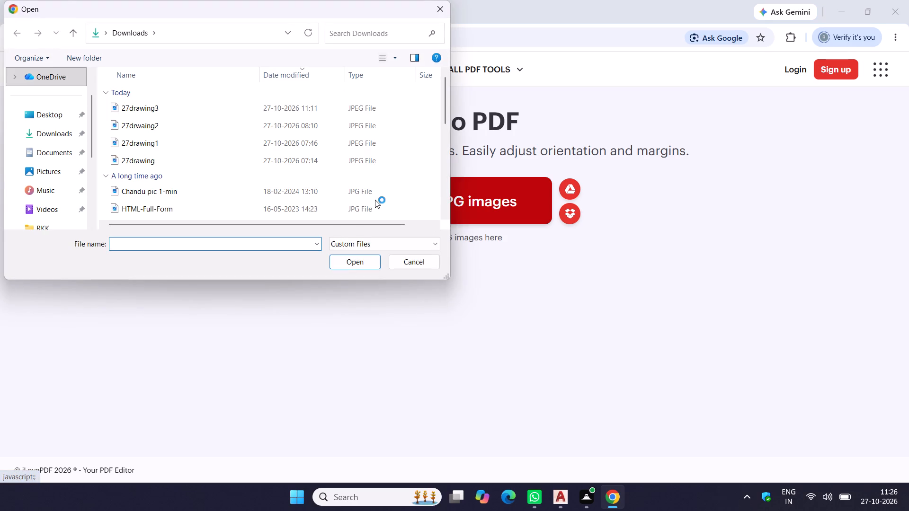
pyautogui.click(183, 107)
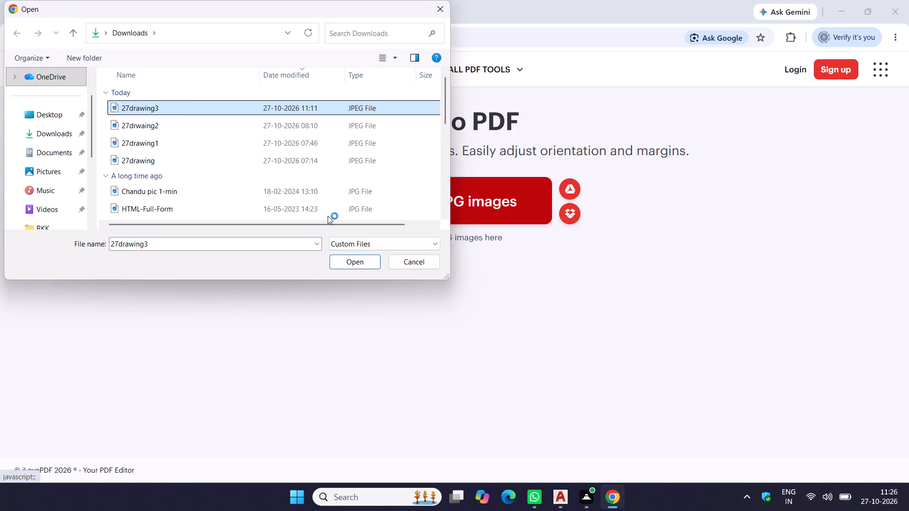
pyautogui.click(348, 258)
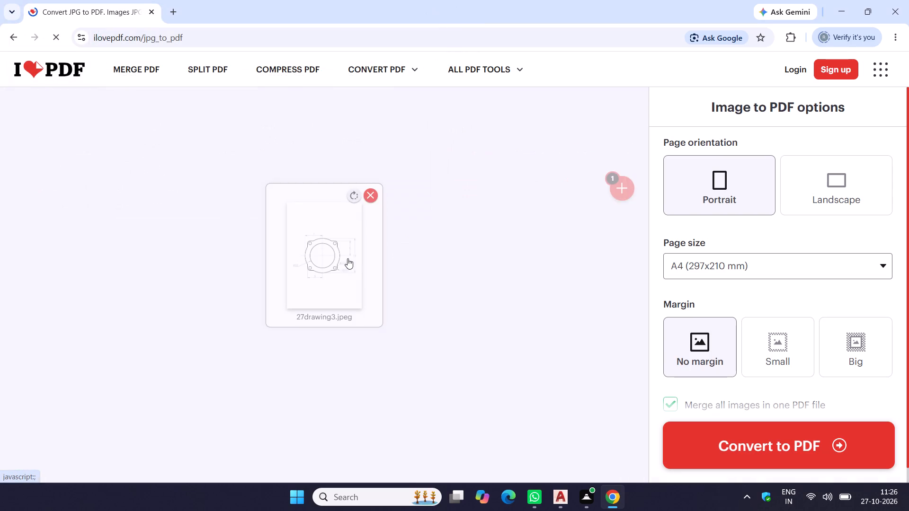
# Convert the loaded 27drawing3 image to PDF and download the resulting file.
pyautogui.click(733, 443)
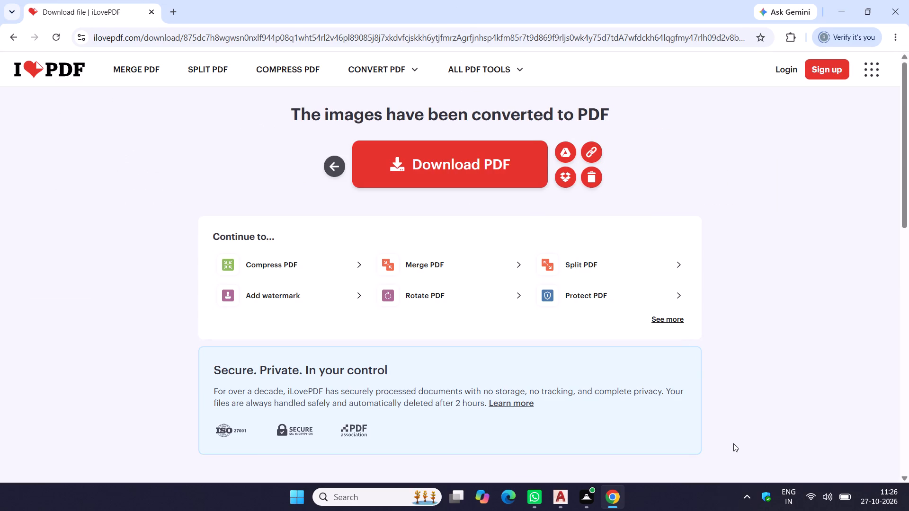
pyautogui.click(503, 187)
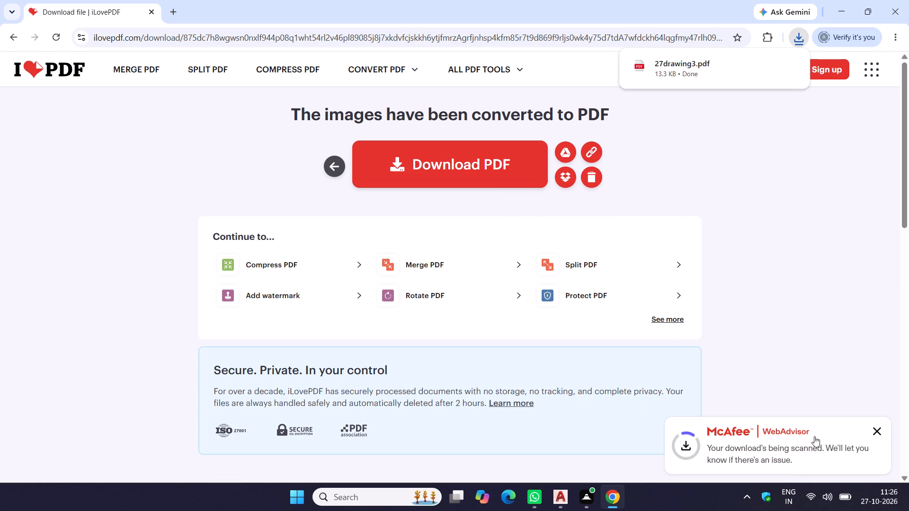
pyautogui.click(878, 428)
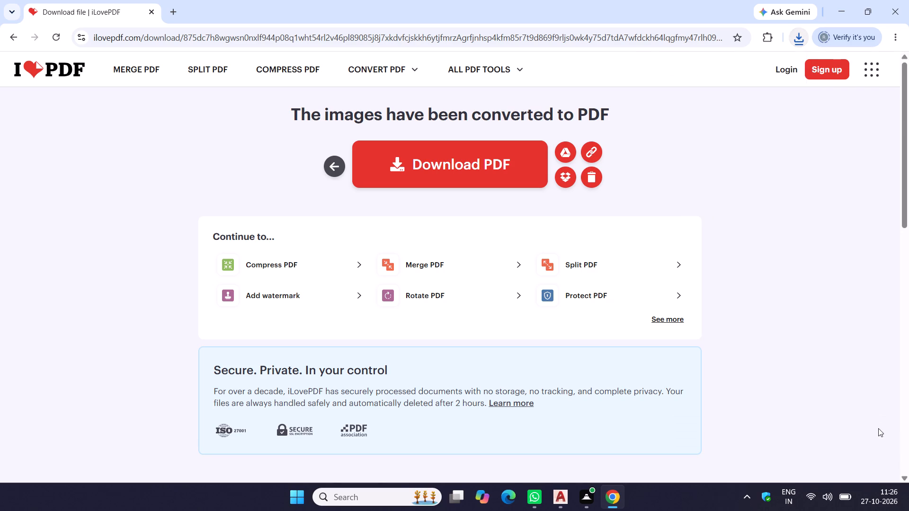